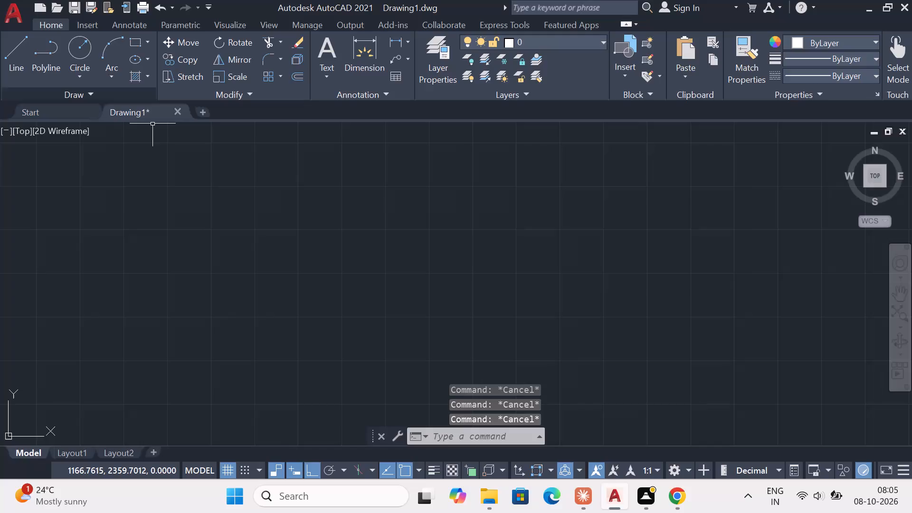
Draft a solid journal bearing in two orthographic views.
Draw a horizontal line 85 units long in the empty drawing area as the base.
{"action": "left_click", "coordinate": [14, 56]}
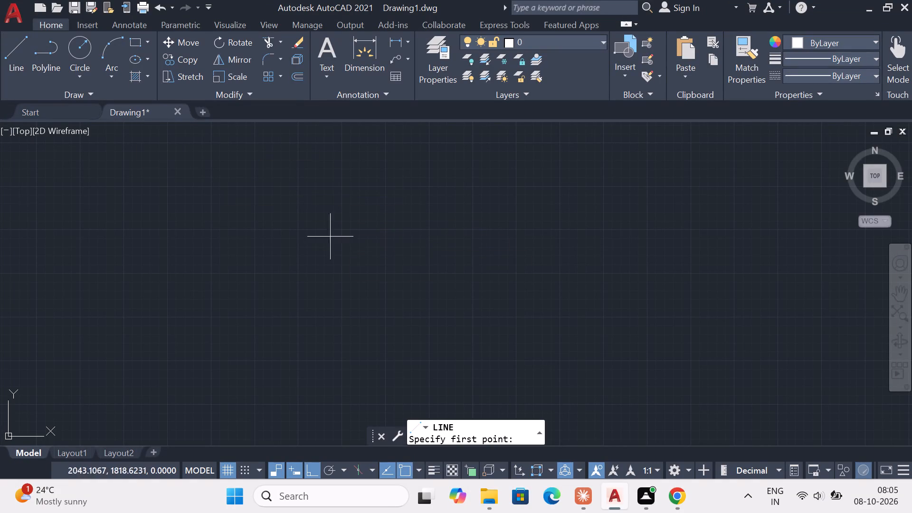
{"action": "left_click", "coordinate": [351, 330]}
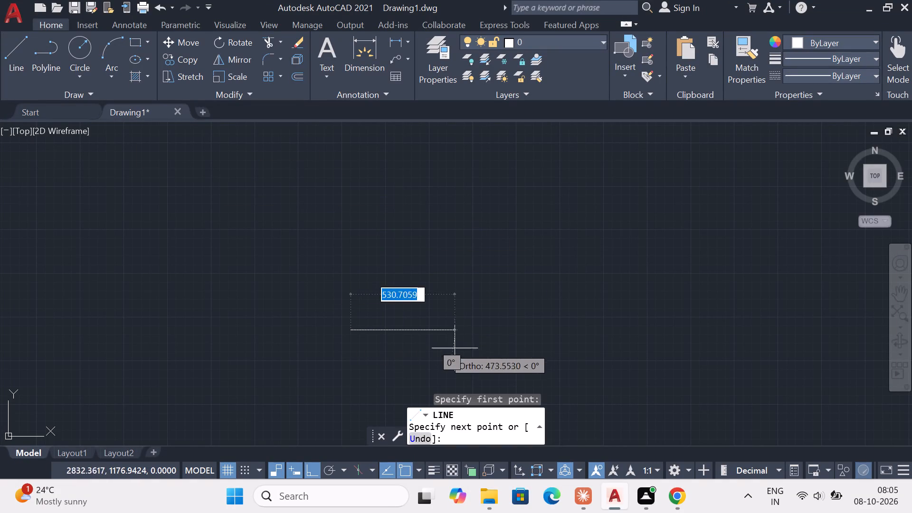
{"action": "type", "text": "85"}
{"action": "key", "text": "Return"}
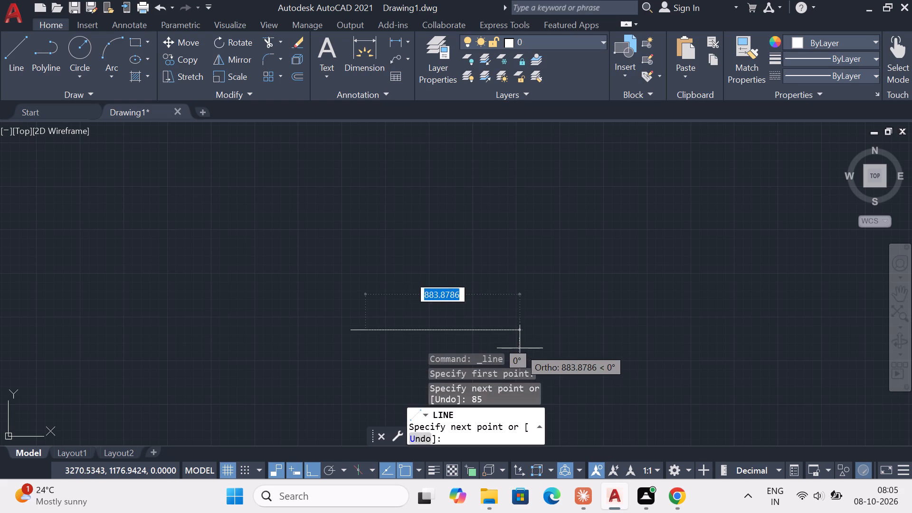
{"action": "key", "text": "Escape"}
Draw a vertical line 15 units long upward from the left end of the 85-unit base line.
{"action": "scroll", "coordinate": [361, 324], "scroll_direction": "up", "scroll_amount": 3}
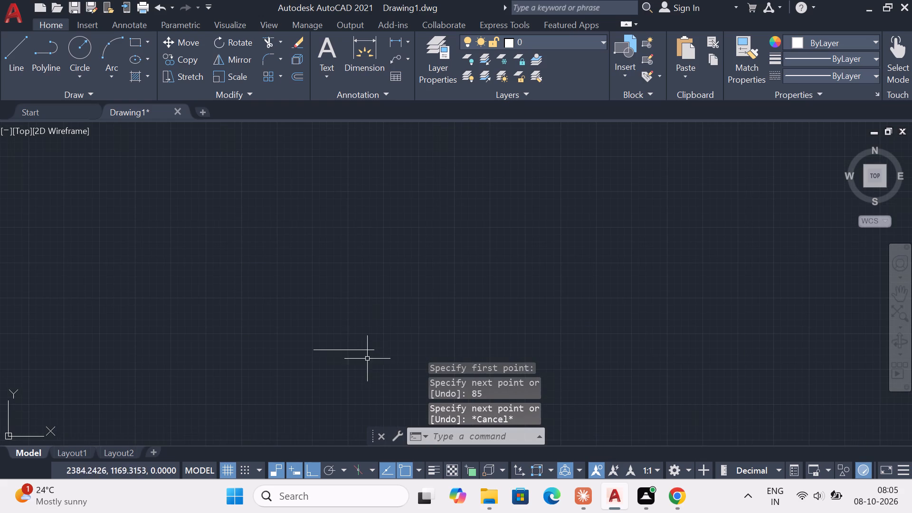
{"action": "scroll", "coordinate": [358, 360], "scroll_direction": "down", "scroll_amount": 2}
{"action": "middle_click_drag", "start_coordinate": [358, 360], "coordinate": [456, 290]}
{"action": "key", "text": "Escape"}
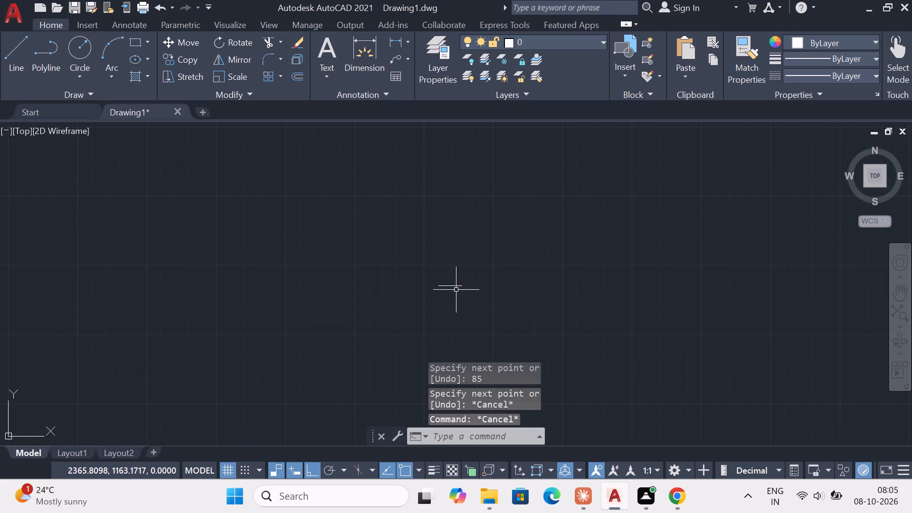
{"action": "scroll", "coordinate": [453, 289], "scroll_direction": "up", "scroll_amount": 5}
{"action": "scroll", "coordinate": [439, 286], "scroll_direction": "down", "scroll_amount": 3}
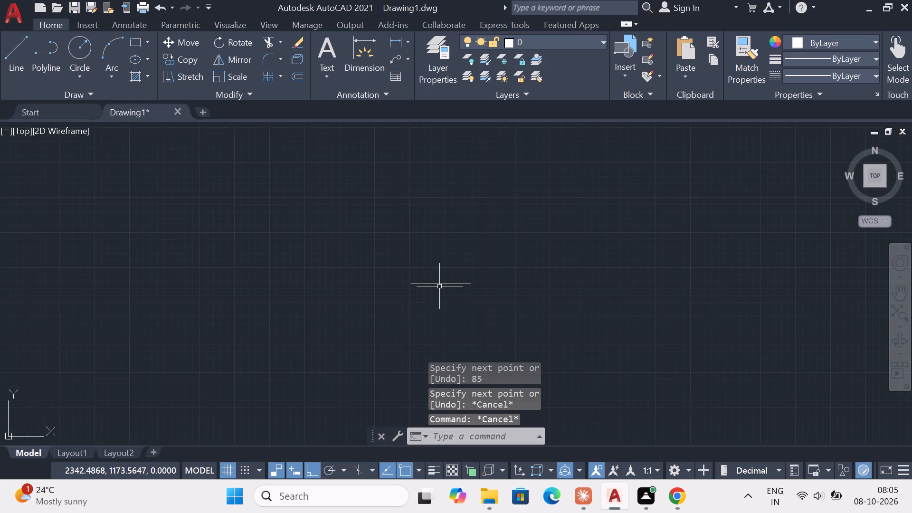
{"action": "scroll", "coordinate": [439, 286], "scroll_direction": "up", "scroll_amount": 5}
{"action": "scroll", "coordinate": [439, 286], "scroll_direction": "down", "scroll_amount": 1}
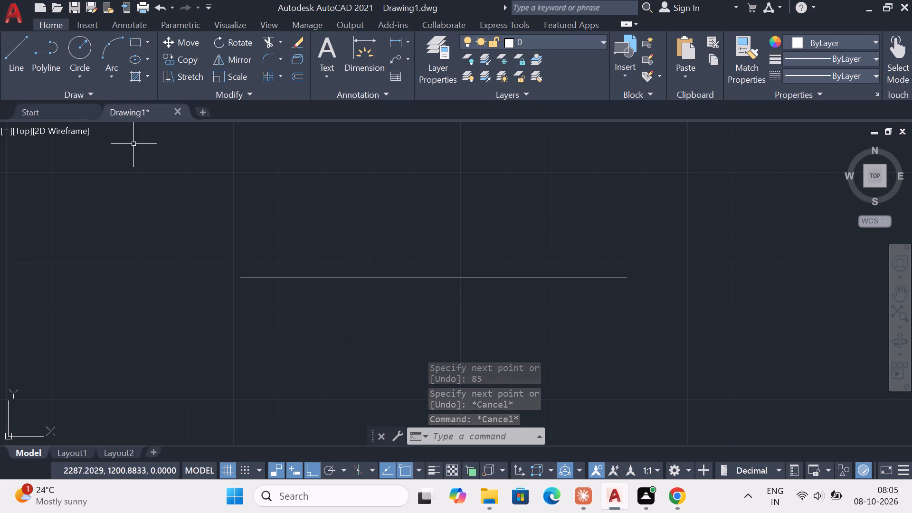
{"action": "left_click", "coordinate": [15, 50]}
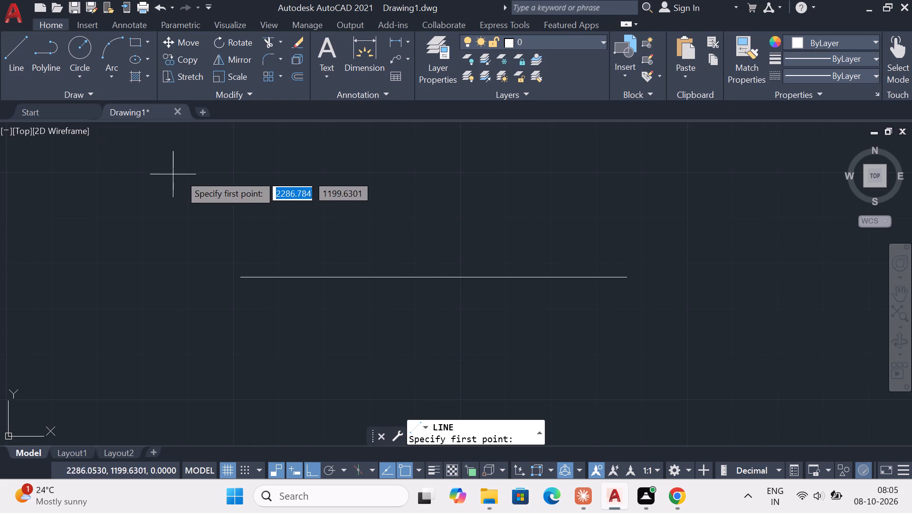
{"action": "left_click", "coordinate": [241, 278]}
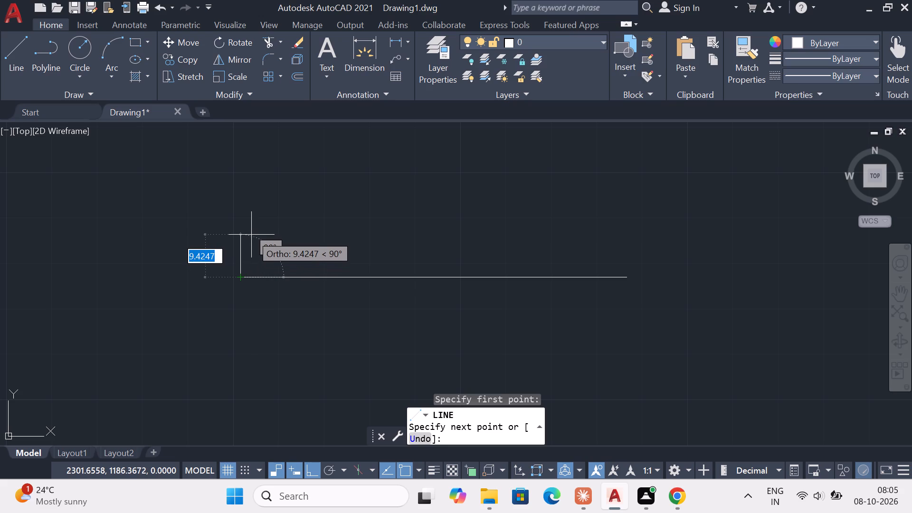
{"action": "key", "text": "1"}
{"action": "key", "text": "5"}
{"action": "key", "text": "Return"}
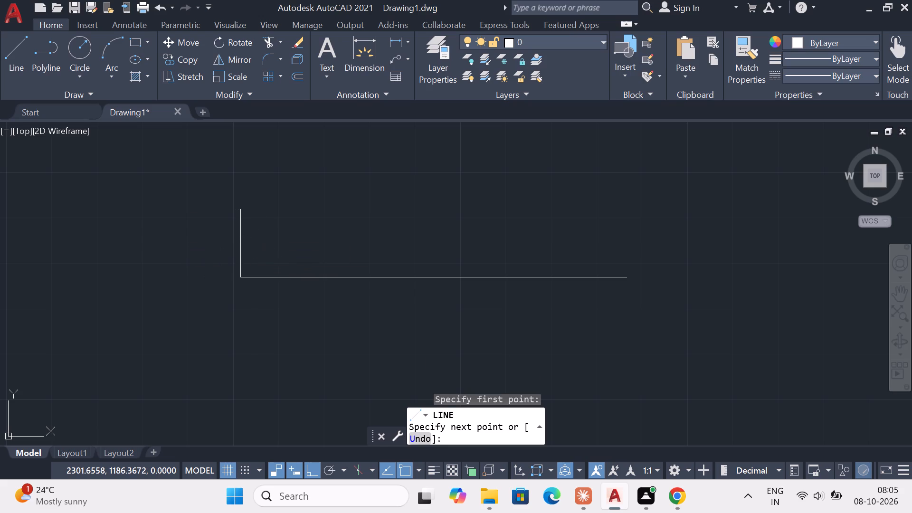
{"action": "key", "text": "Escape"}
Draw a vertical line 15 units long upward from the right end of the base line.
{"action": "key", "text": "space"}
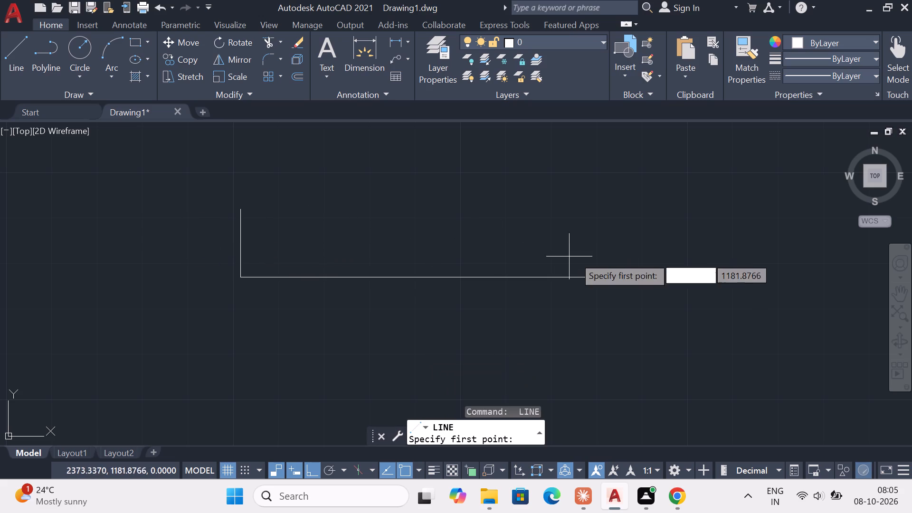
{"action": "left_click", "coordinate": [627, 277]}
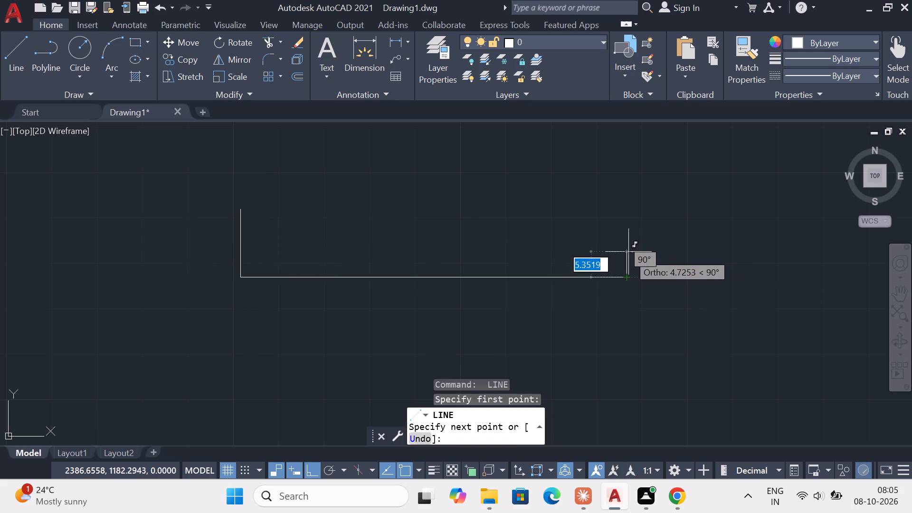
{"action": "key", "text": "1"}
{"action": "key", "text": "5"}
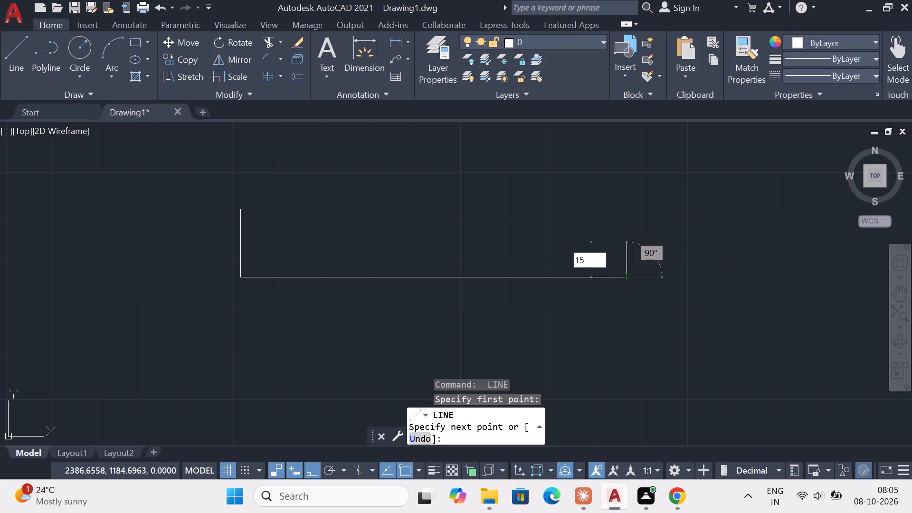
{"action": "key", "text": "Return"}
{"action": "key", "text": "Escape"}
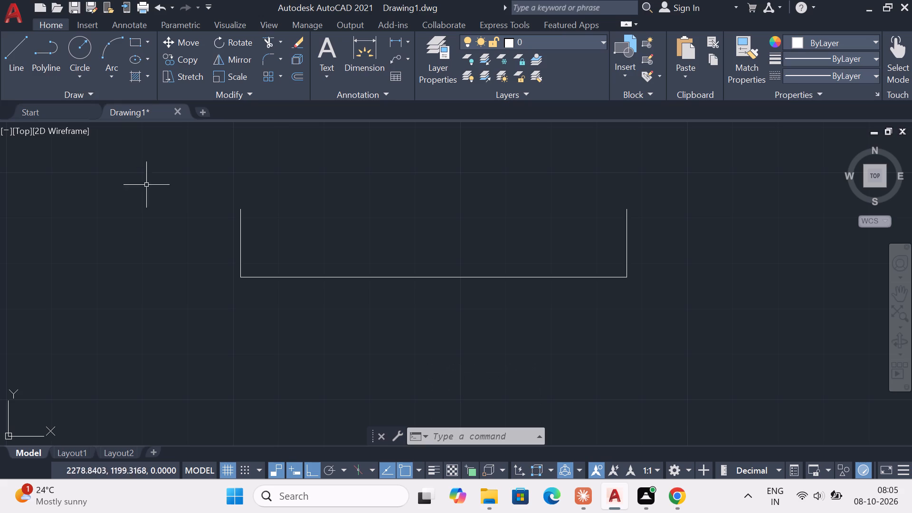
Stretch the upper end of the right vertical line straight up by about 12.8 units.
{"action": "left_click", "coordinate": [238, 228]}
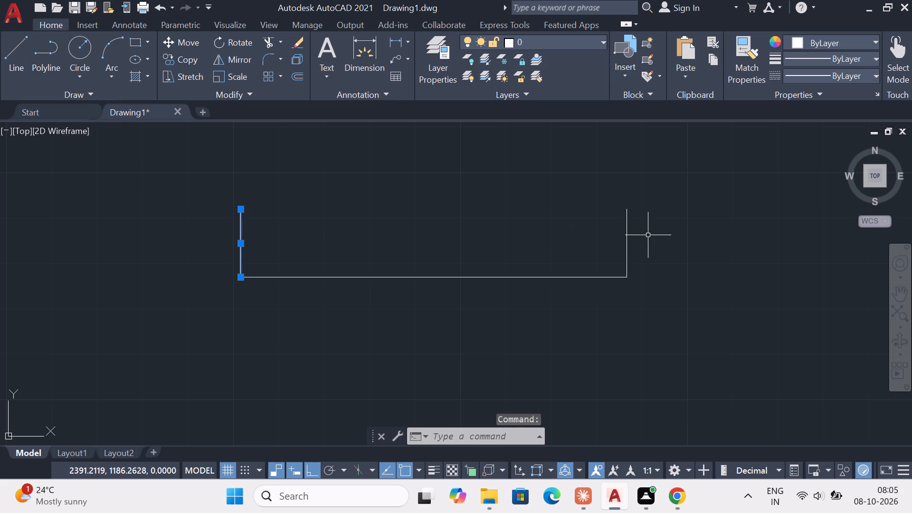
{"action": "left_click", "coordinate": [627, 238]}
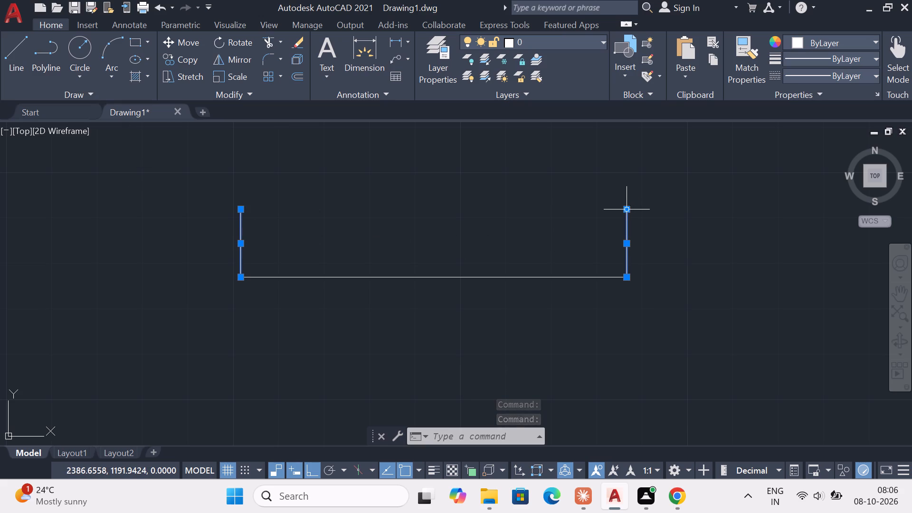
{"action": "left_click", "coordinate": [629, 209]}
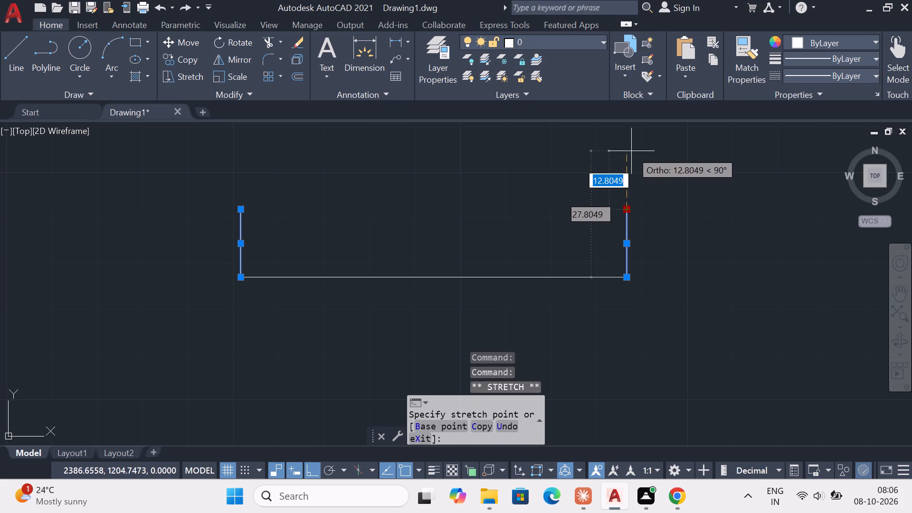
{"action": "left_click", "coordinate": [631, 150]}
{"action": "key", "text": "Escape"}
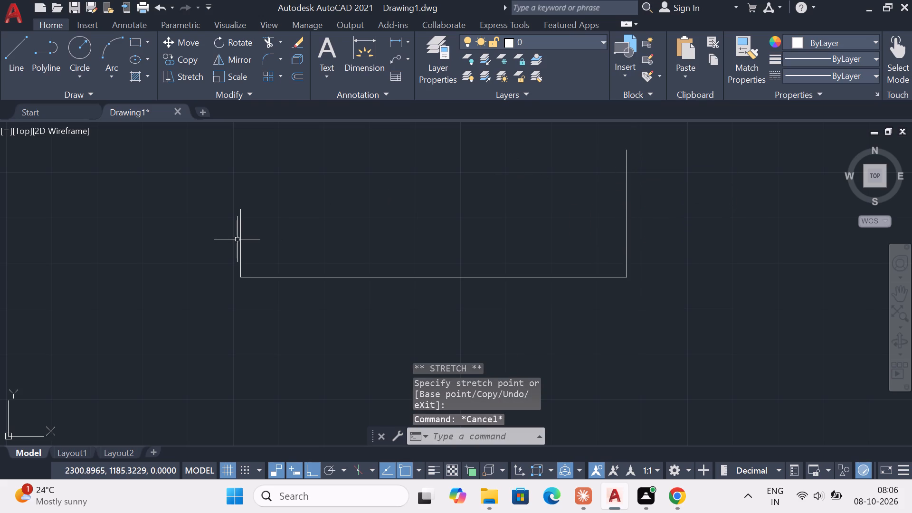
Stretch the upper end of the left vertical line straight up by about 14.8 units.
{"action": "left_click", "coordinate": [240, 234]}
{"action": "left_click", "coordinate": [243, 209]}
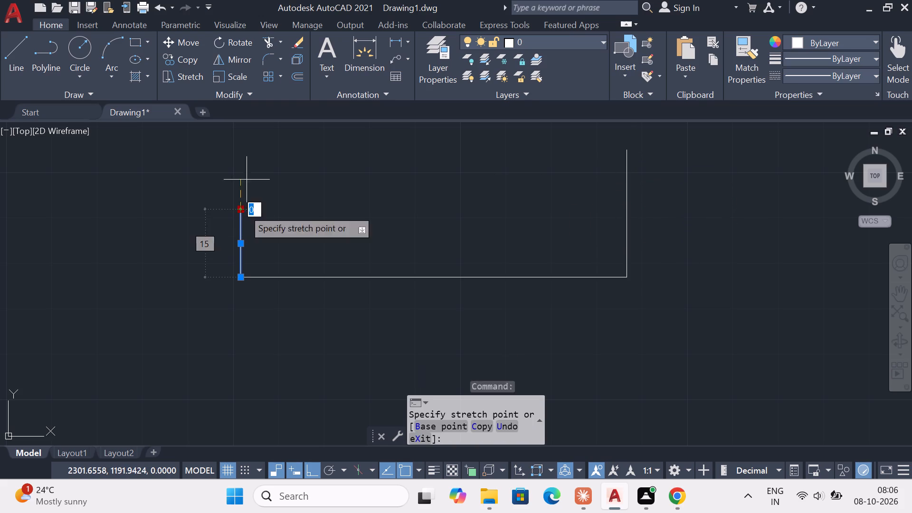
{"action": "left_click", "coordinate": [248, 142]}
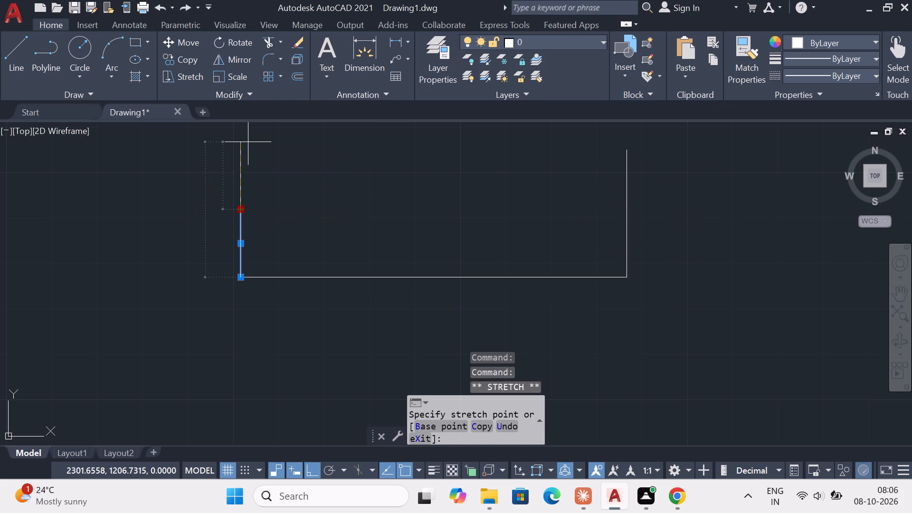
{"action": "key", "text": "Escape"}
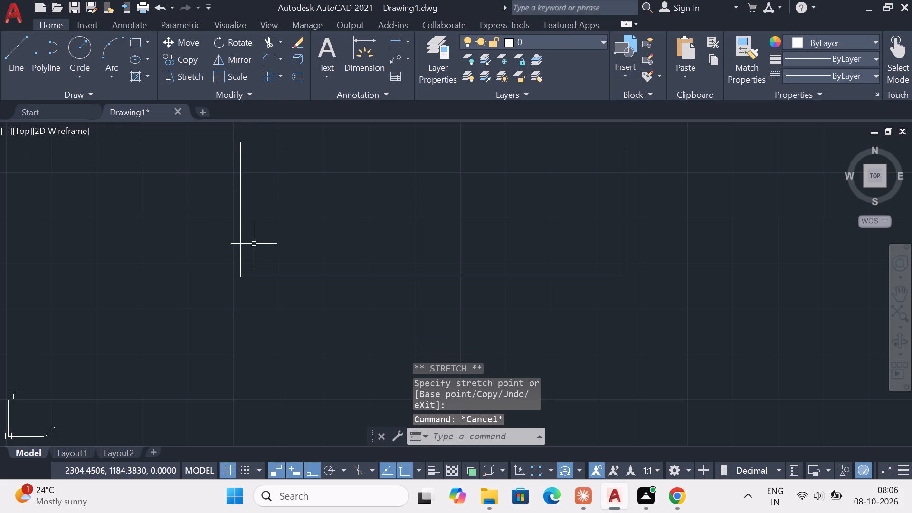
Hide the command line window.
{"action": "middle_click_drag", "start_coordinate": [312, 249], "coordinate": [331, 278]}
{"action": "key", "text": "ctrl+9"}
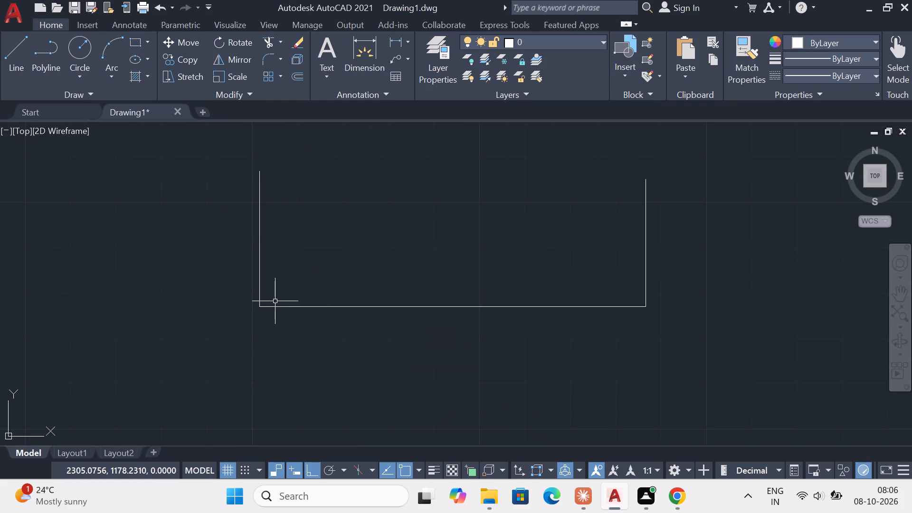
{"action": "key", "text": "Escape"}
Draw a horizontal line 20 units long outward to the right from the base of the right vertical line.
{"action": "middle_click_drag", "start_coordinate": [275, 301], "coordinate": [286, 343]}
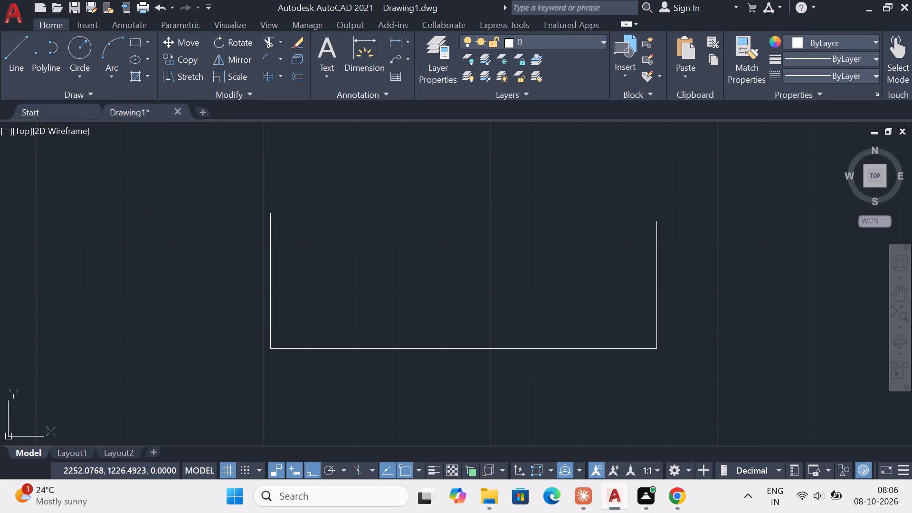
{"action": "left_click", "coordinate": [16, 63]}
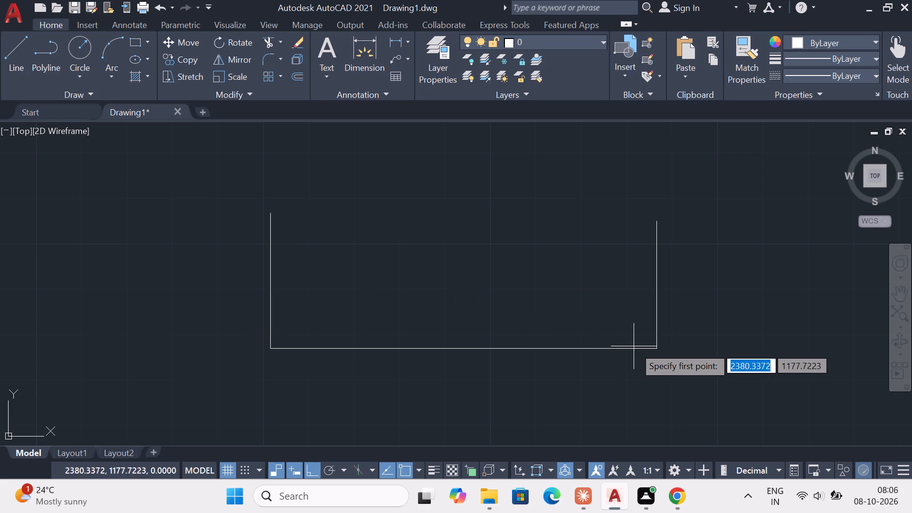
{"action": "left_click", "coordinate": [659, 346]}
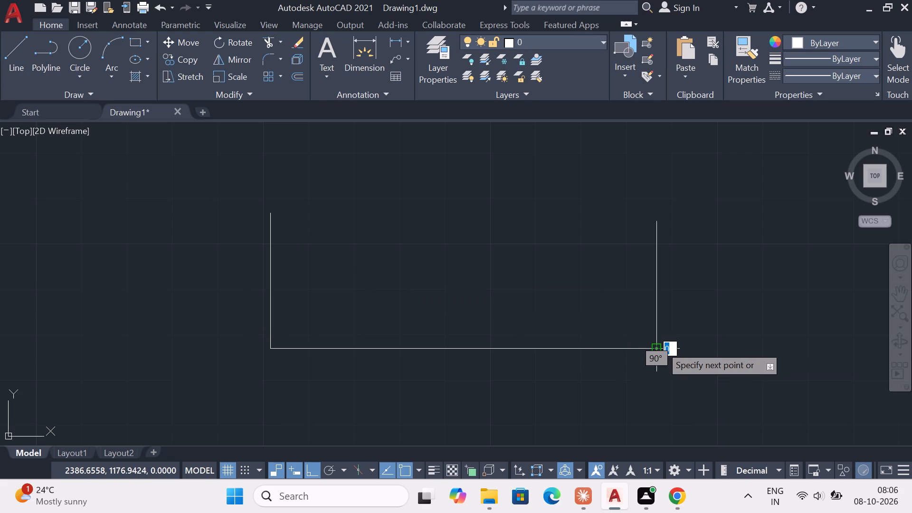
{"action": "key", "text": "2"}
{"action": "key", "text": "0"}
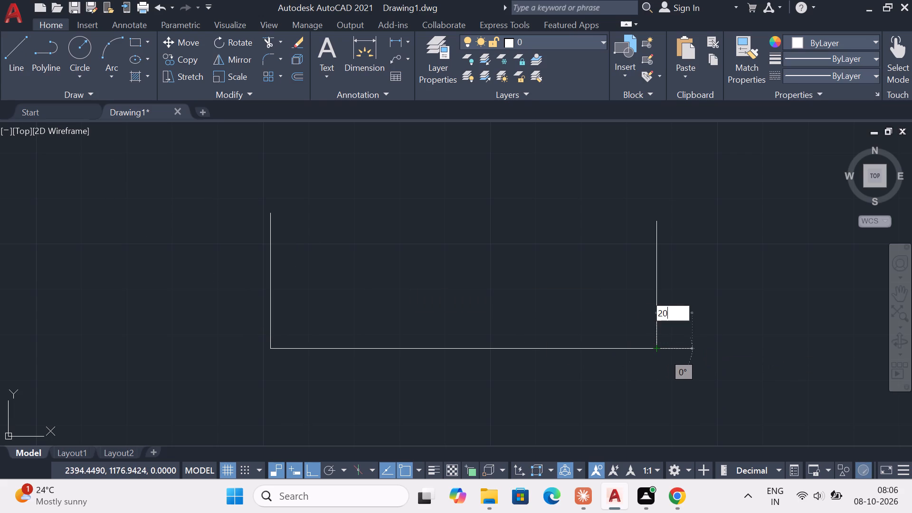
{"action": "key", "text": "Return"}
{"action": "key", "text": "space"}
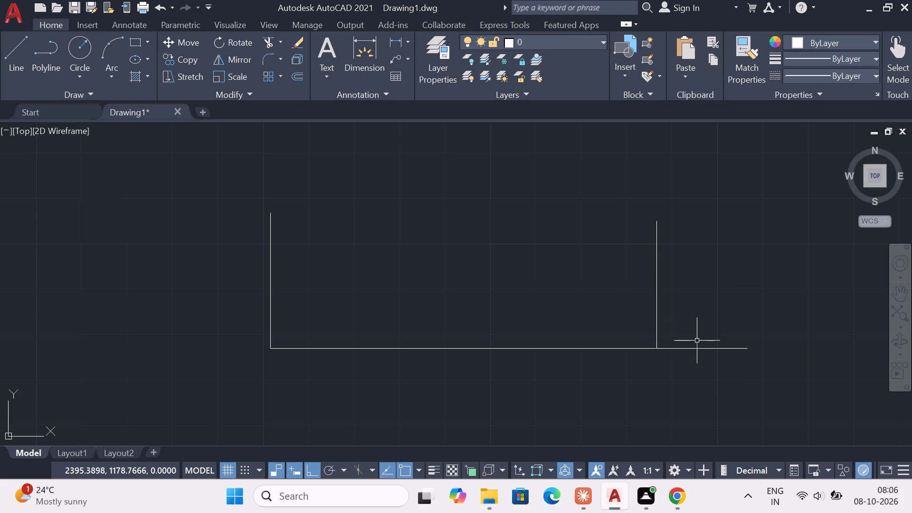
Draw a horizontal line 20 units long outward to the left from the base of the left vertical line.
{"action": "key", "text": "space"}
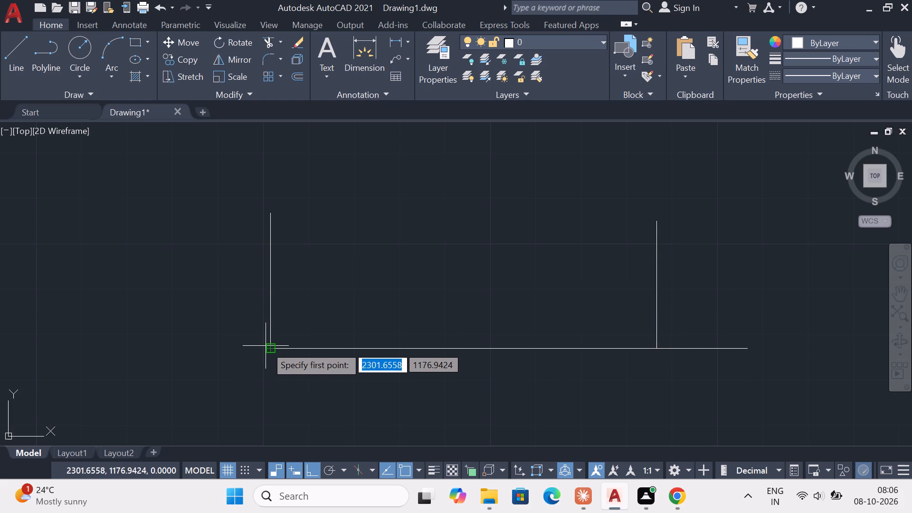
{"action": "left_click", "coordinate": [266, 346]}
{"action": "key", "text": "2"}
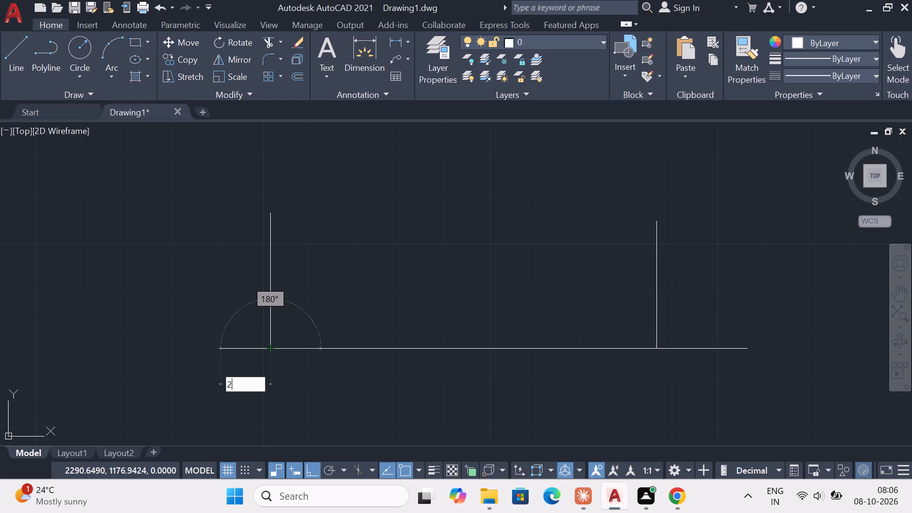
{"action": "key", "text": "0"}
{"action": "key", "text": "Return"}
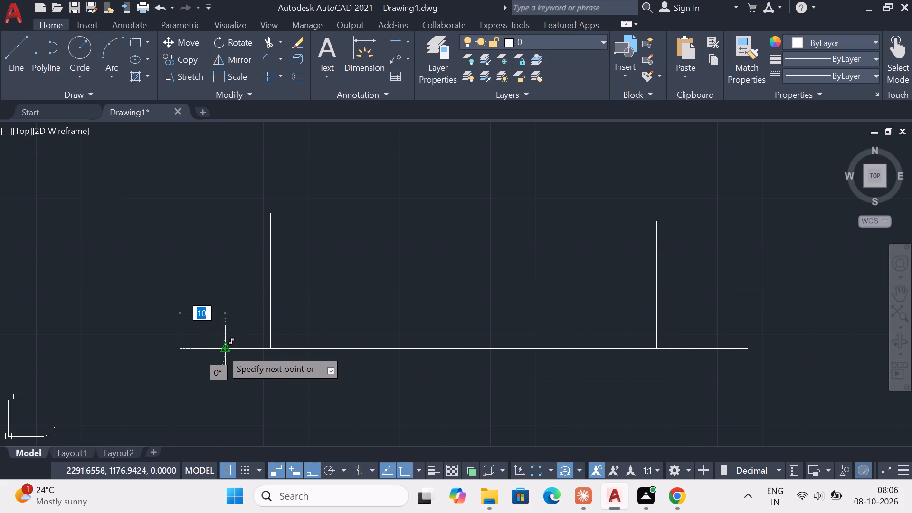
{"action": "key", "text": "Escape"}
Draw a vertical line 15 units long upward from the outer end of the left 20-unit line.
{"action": "key", "text": "space"}
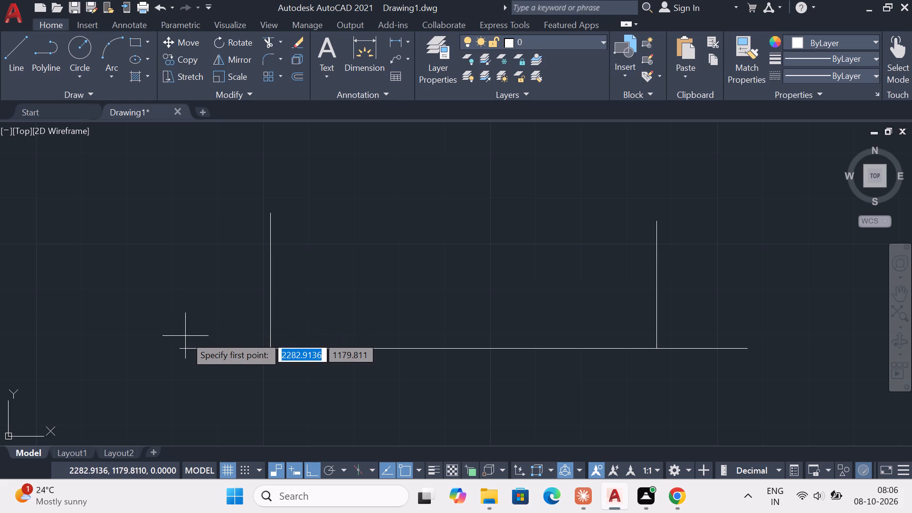
{"action": "left_click", "coordinate": [179, 349]}
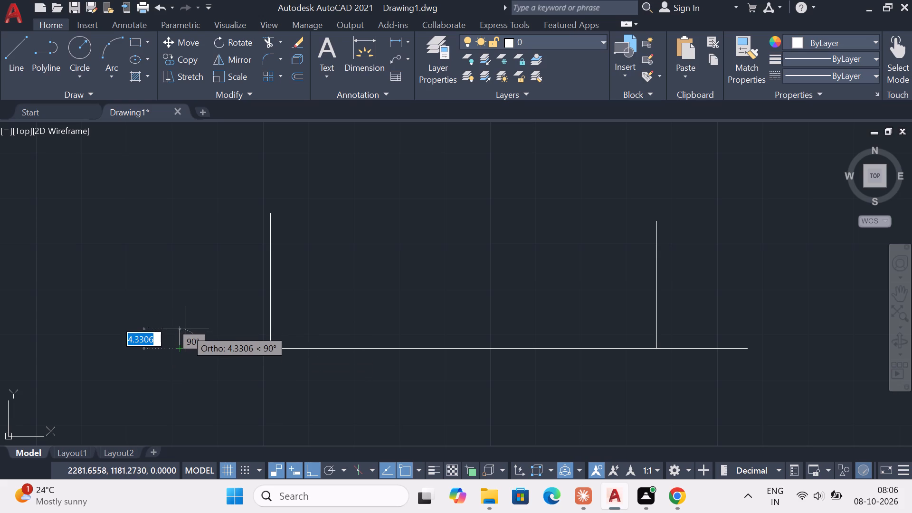
{"action": "type", "text": "15"}
{"action": "key", "text": "Return"}
{"action": "key", "text": "space"}
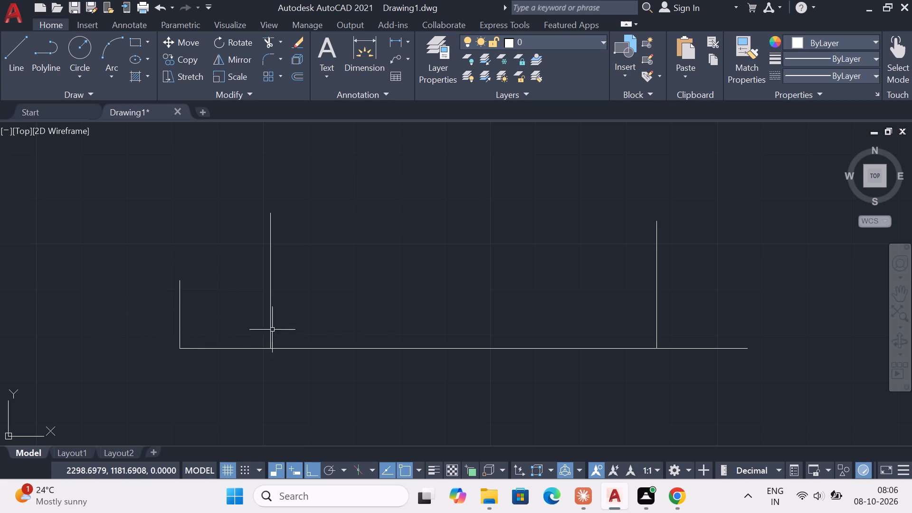
Draw a vertical line 15 units long upward from the outer end of the right 20-unit line.
{"action": "key", "text": "space"}
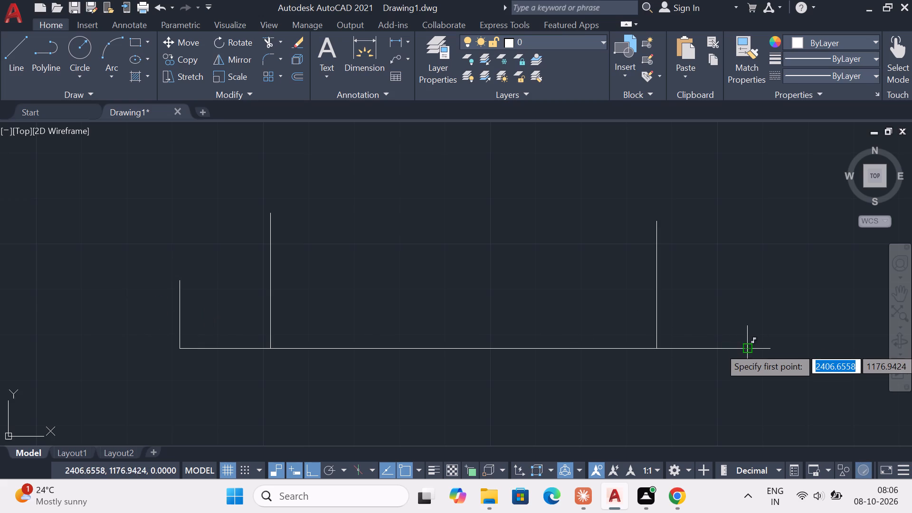
{"action": "left_click", "coordinate": [748, 347]}
{"action": "key", "text": "1"}
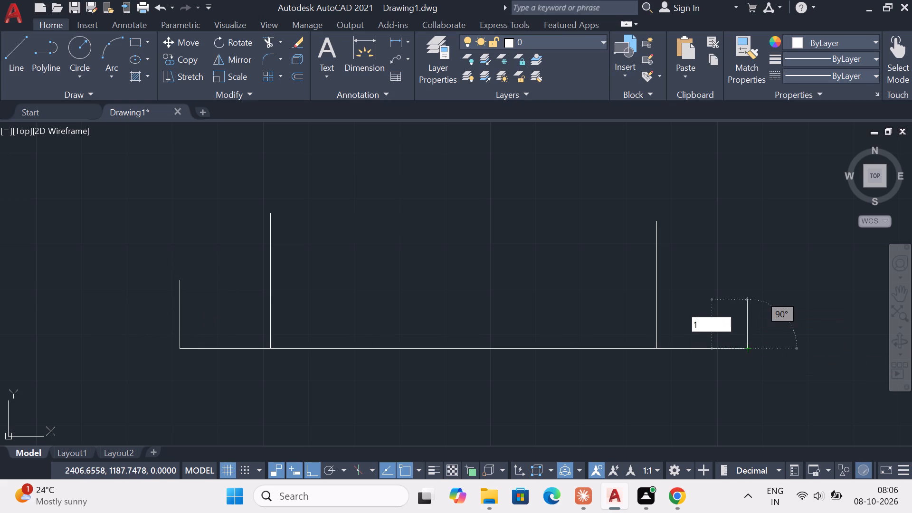
{"action": "key", "text": "5"}
{"action": "key", "text": "Return"}
{"action": "key", "text": "space"}
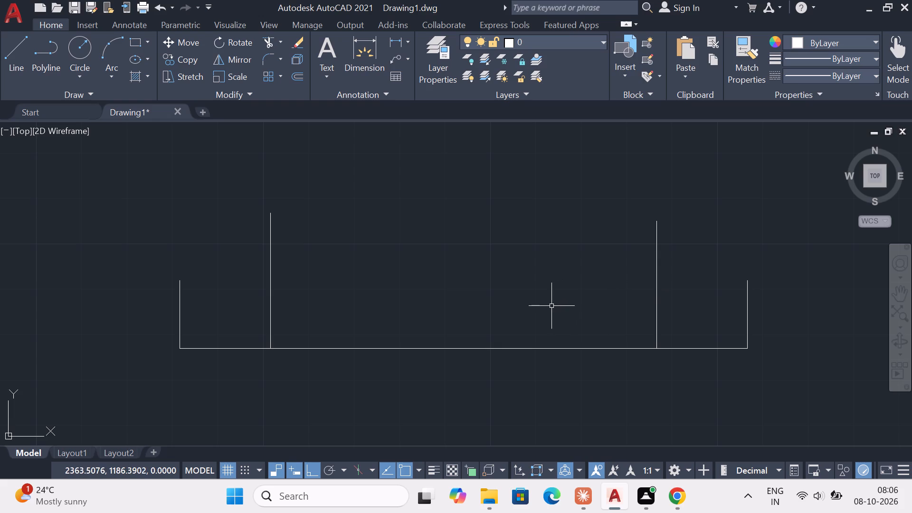
Draw a line from the base of the tall left vertical line, 5 units outward to the left and 15 units upward.
{"action": "key", "text": "space"}
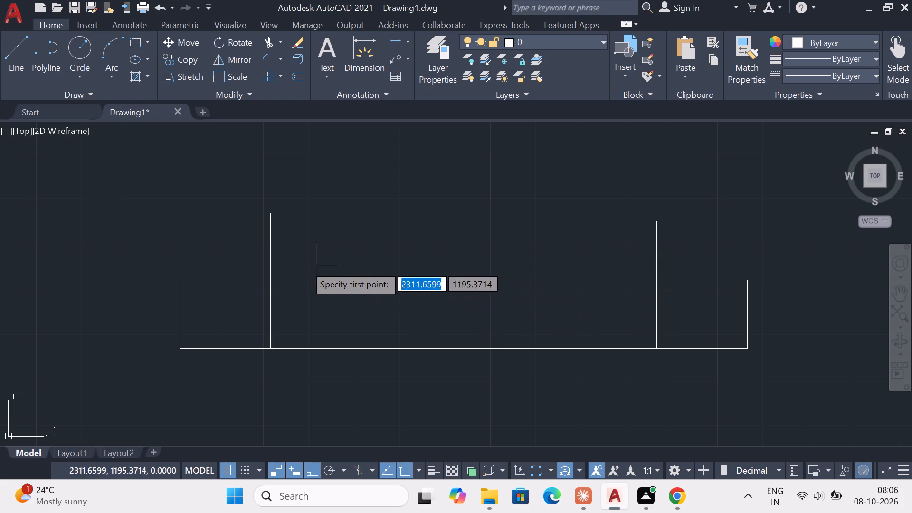
{"action": "left_click", "coordinate": [273, 347]}
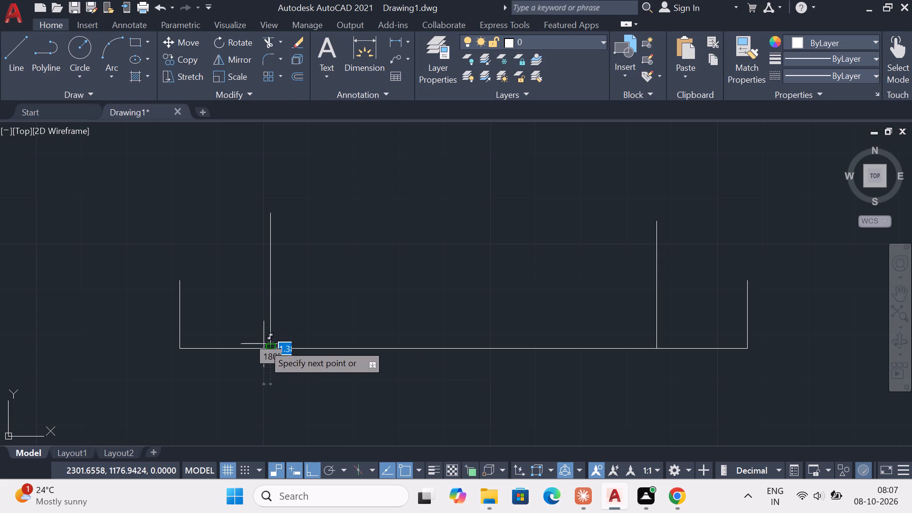
{"action": "key", "text": "5"}
{"action": "key", "text": "Return"}
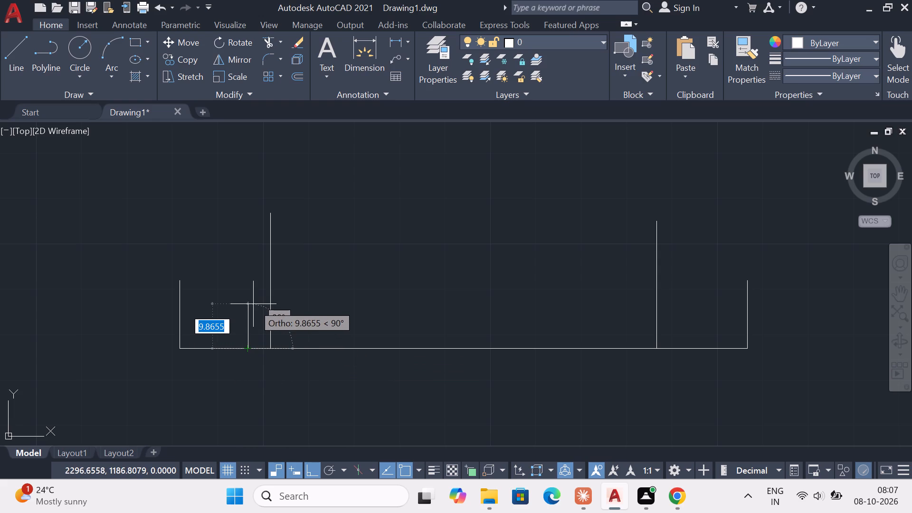
{"action": "type", "text": "15"}
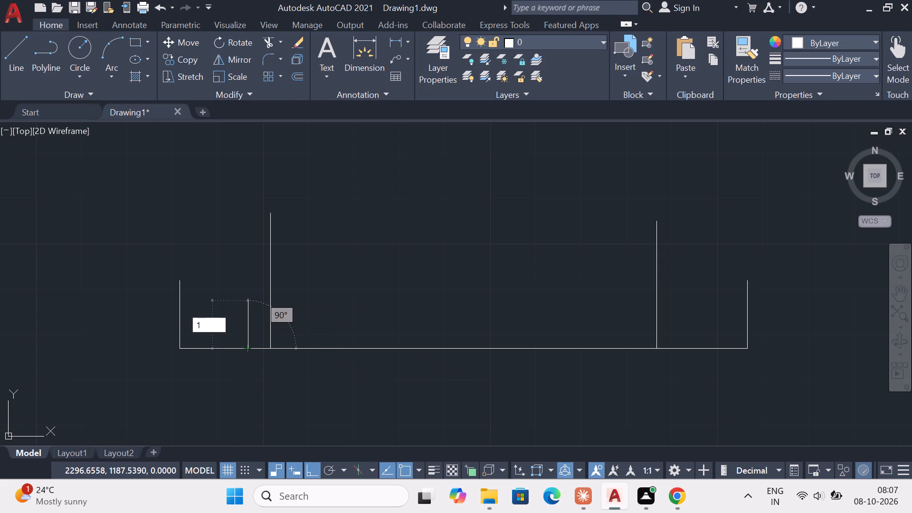
{"action": "key", "text": "Return"}
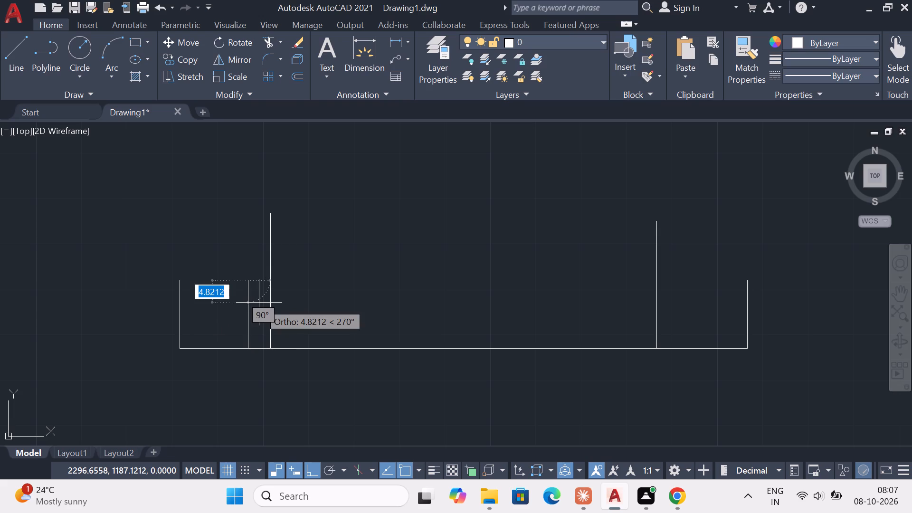
{"action": "key", "text": "space"}
{"action": "key", "text": "space"}
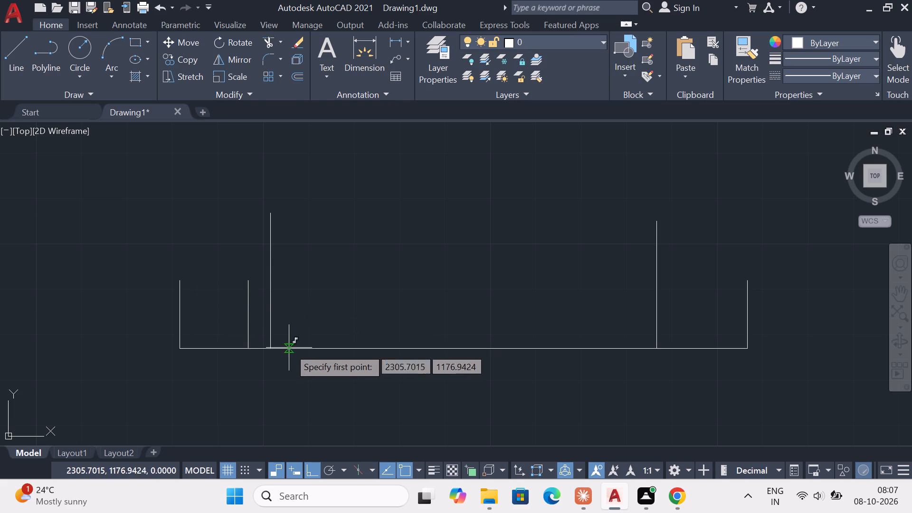
{"action": "key", "text": "Escape"}
Delete the 5-unit horizontal helper segment on the outer side of the tall left vertical line.
{"action": "left_click", "coordinate": [262, 350]}
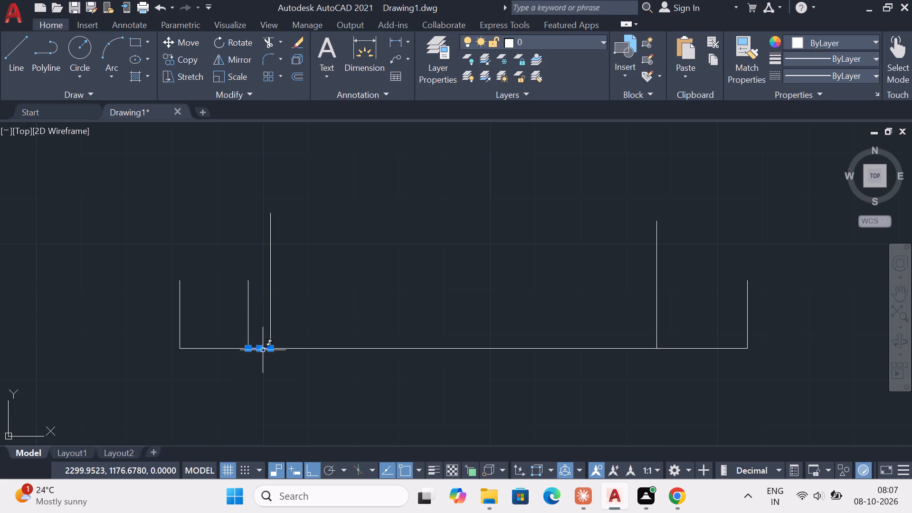
{"action": "key", "text": "Delete"}
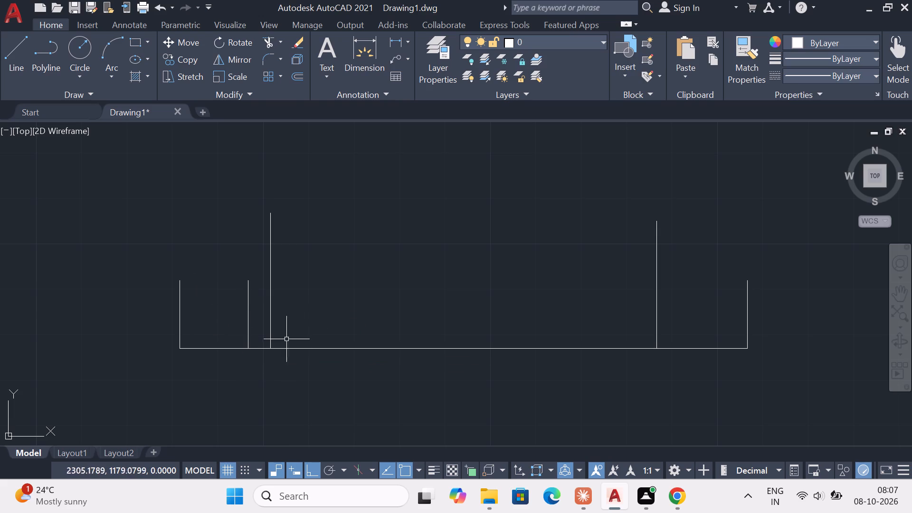
{"action": "key", "text": "Escape"}
Draw a line from the base of the tall left vertical line, 5 units inward to the right and 15 units upward.
{"action": "left_click", "coordinate": [19, 60]}
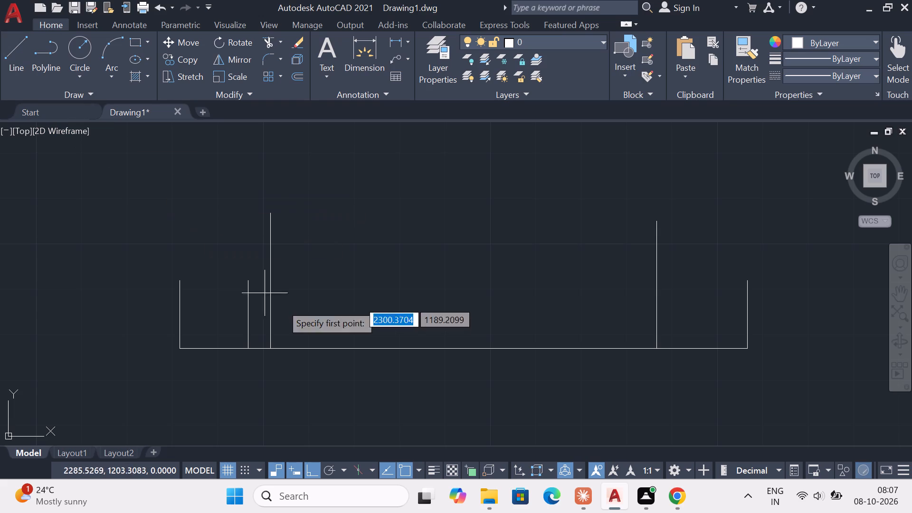
{"action": "left_click", "coordinate": [273, 344]}
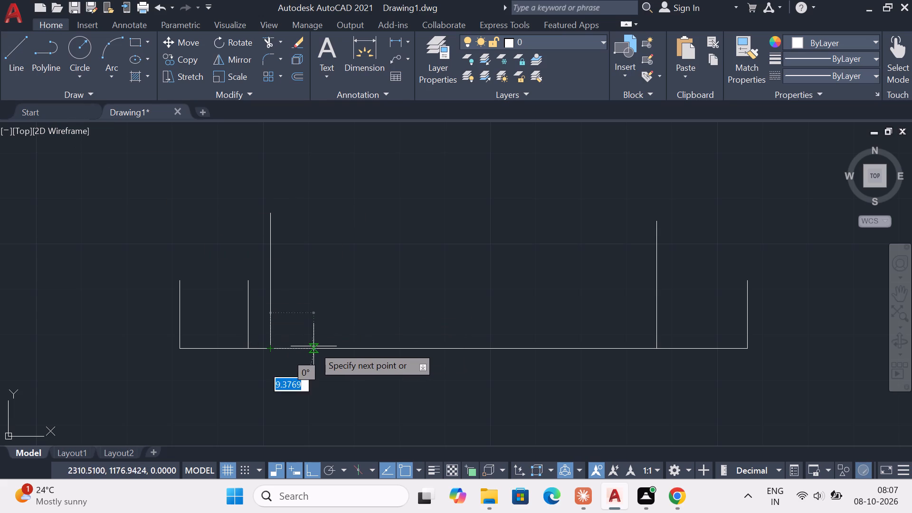
{"action": "key", "text": "5"}
{"action": "key", "text": "Return"}
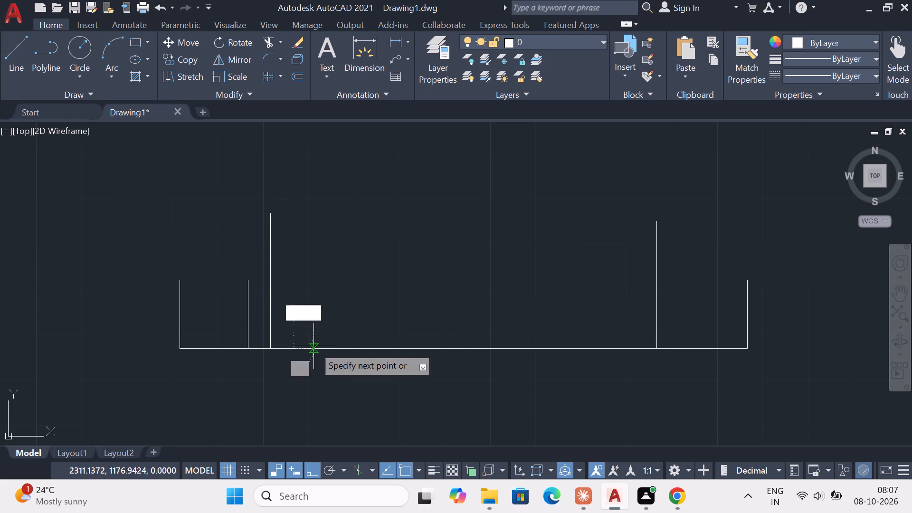
{"action": "key", "text": "1"}
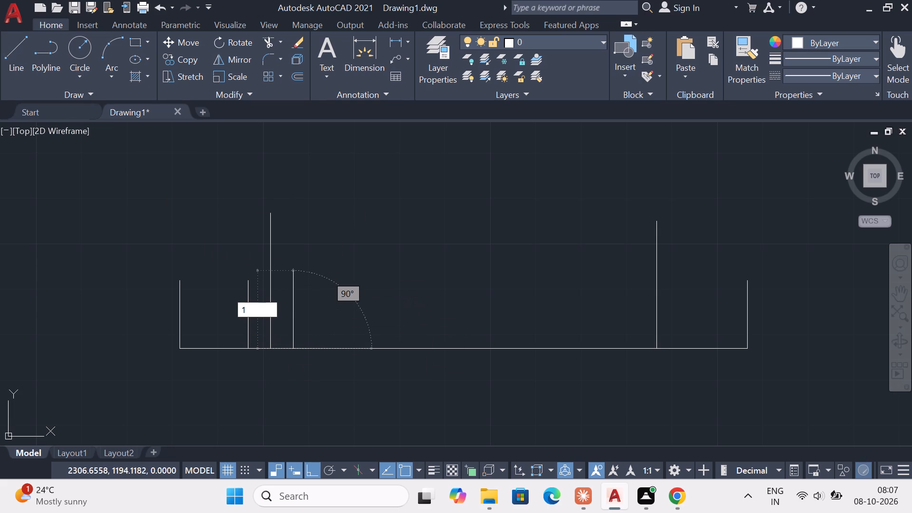
{"action": "key", "text": "5"}
{"action": "key", "text": "Return"}
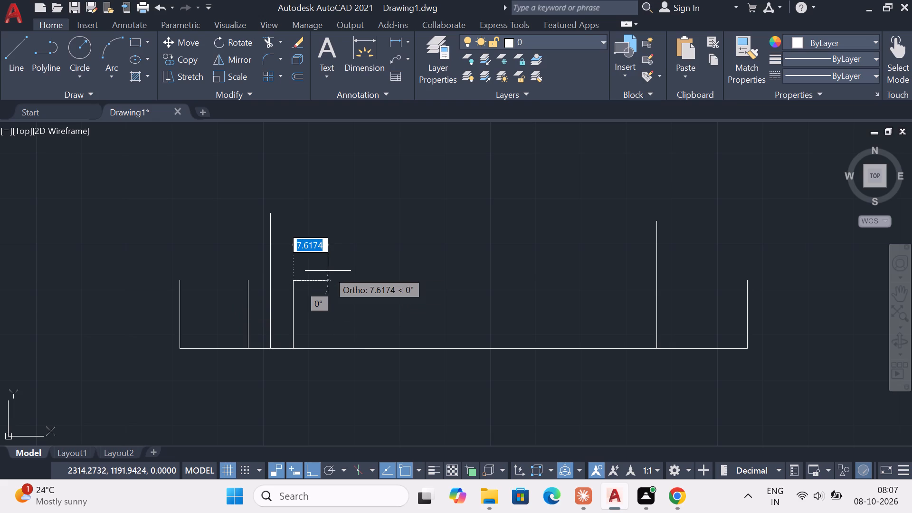
{"action": "key", "text": "Escape"}
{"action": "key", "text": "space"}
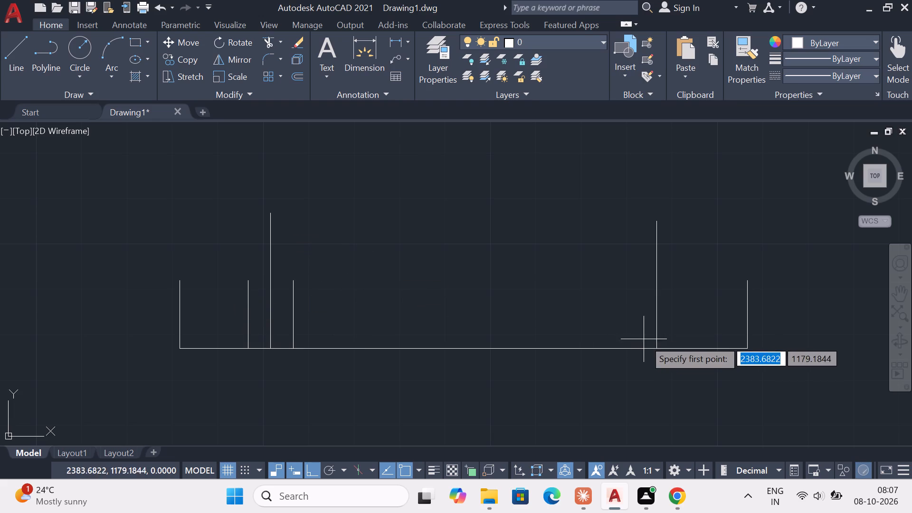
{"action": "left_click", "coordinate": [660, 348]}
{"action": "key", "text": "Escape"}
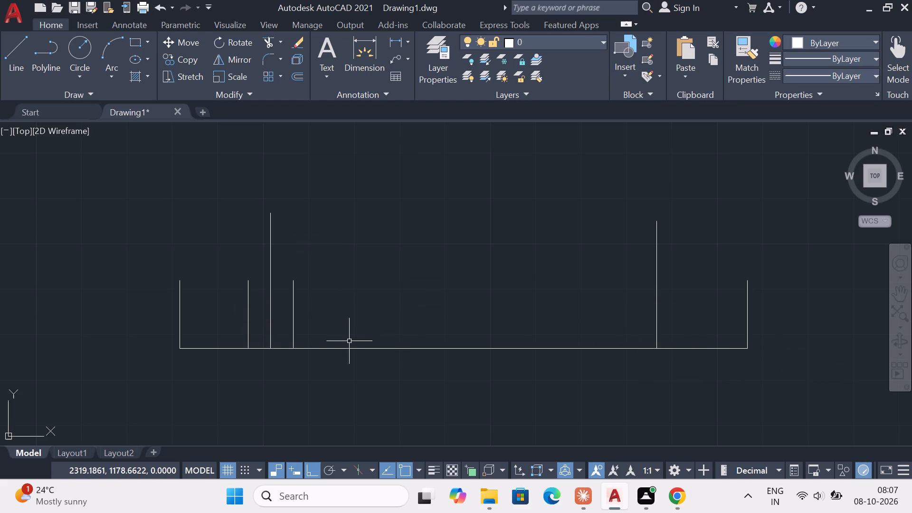
Delete the 5-unit horizontal helper segment on the inner side of the tall left vertical line.
{"action": "left_click", "coordinate": [285, 348]}
{"action": "key", "text": "Delete"}
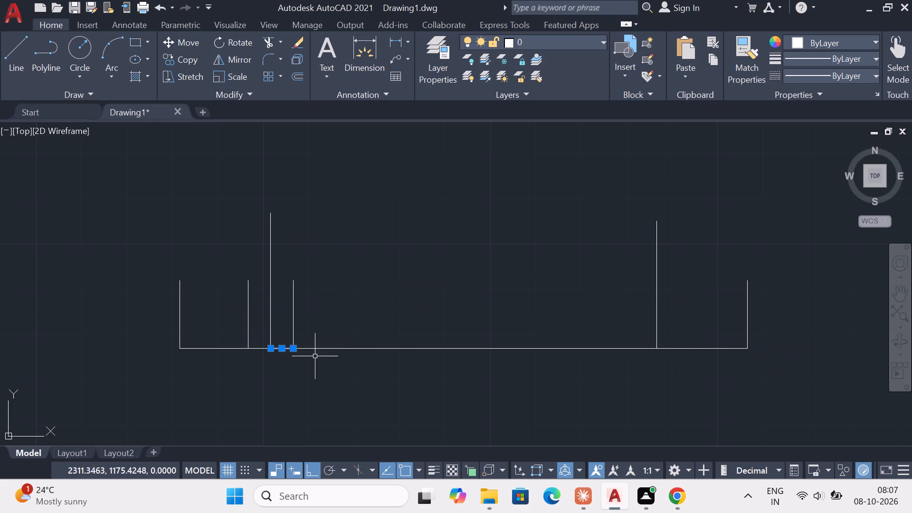
{"action": "key", "text": "Escape"}
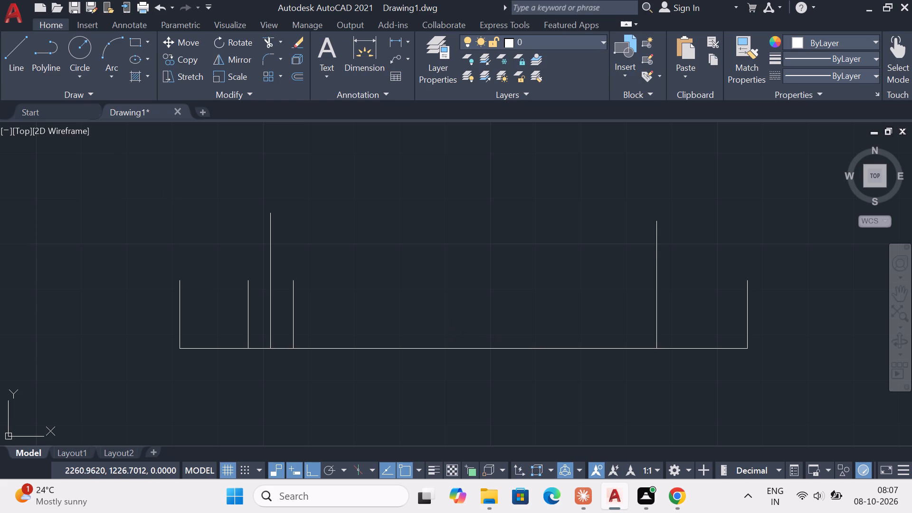
Draw a line from the base of the tall right vertical line, 5 units outward to the right and 15 units upward.
{"action": "left_click", "coordinate": [11, 59]}
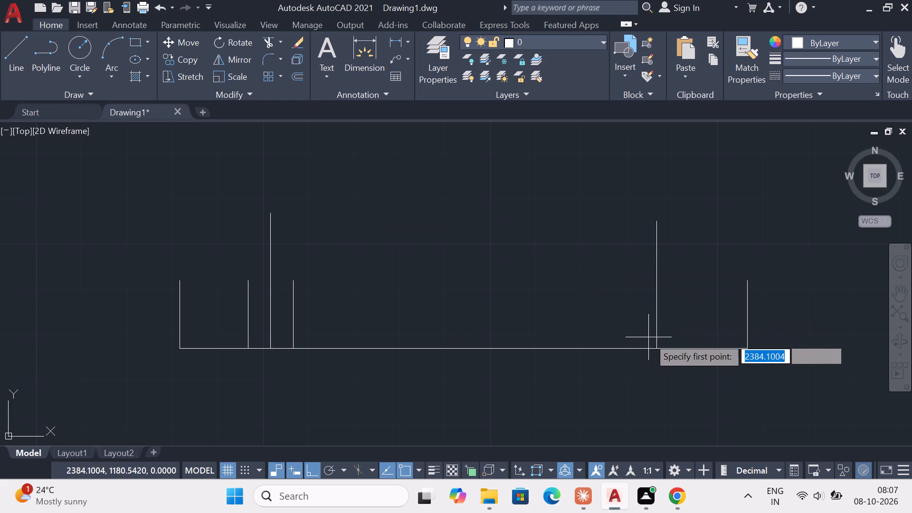
{"action": "left_click", "coordinate": [660, 345]}
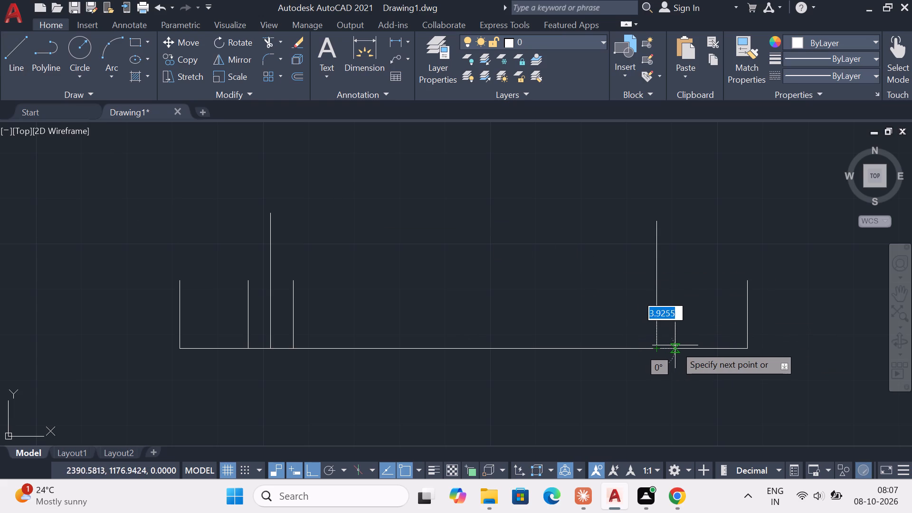
{"action": "key", "text": "5"}
{"action": "key", "text": "Return"}
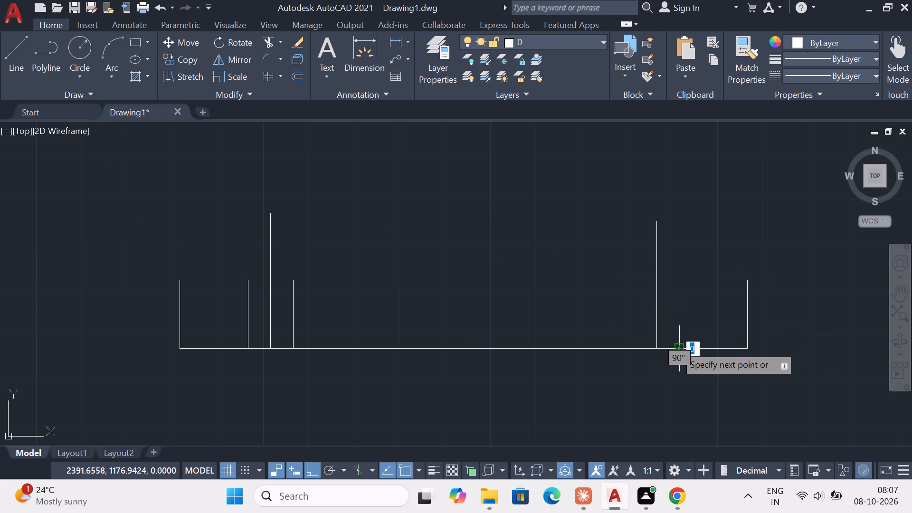
{"action": "type", "text": "15"}
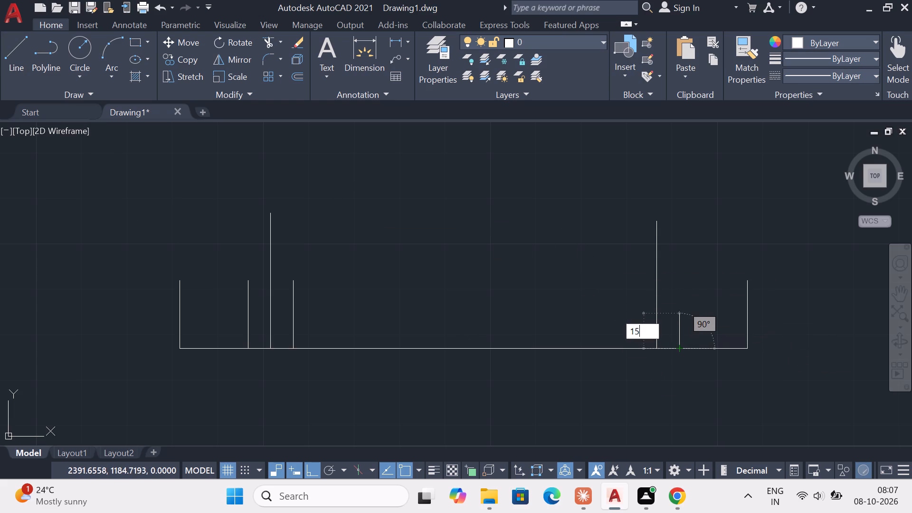
{"action": "key", "text": "Return"}
{"action": "key", "text": "Escape"}
Draw a line from the base of the tall right vertical line, 5 units inward to the left and 15 units upward.
{"action": "key", "text": "space"}
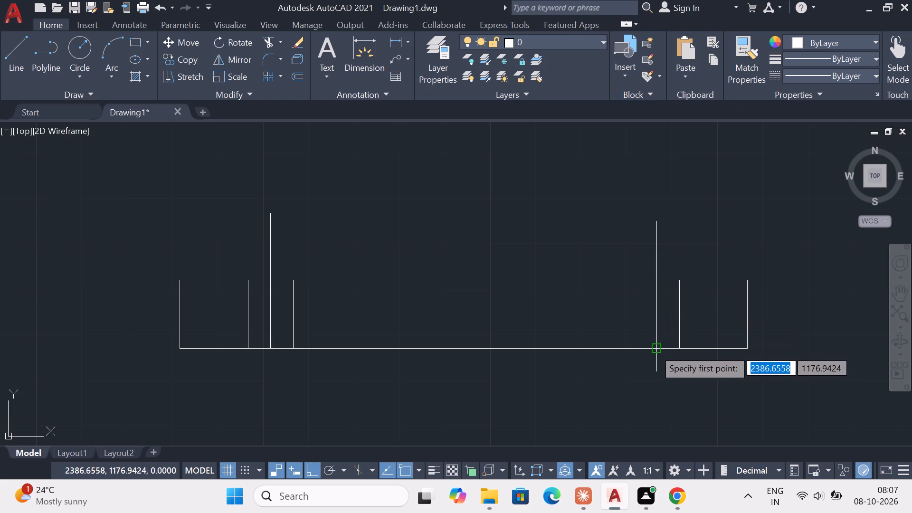
{"action": "left_click", "coordinate": [654, 350]}
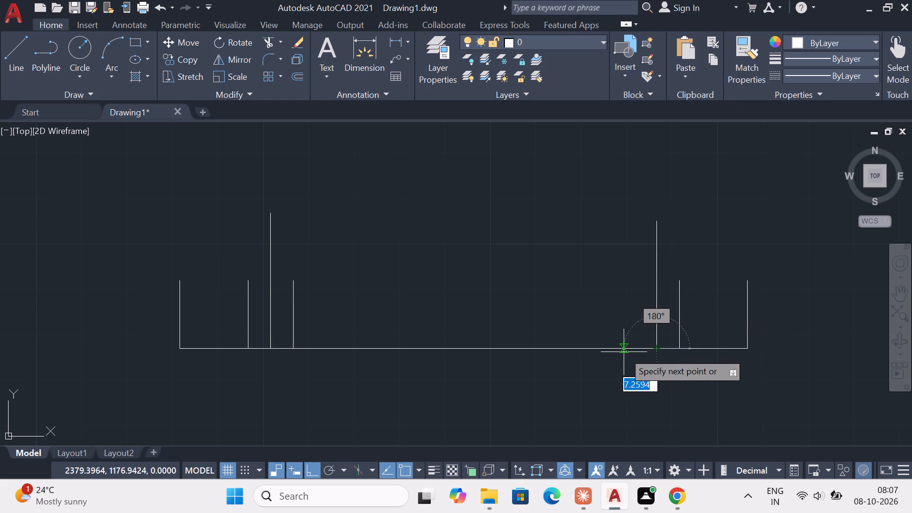
{"action": "key", "text": "5"}
{"action": "key", "text": "Return"}
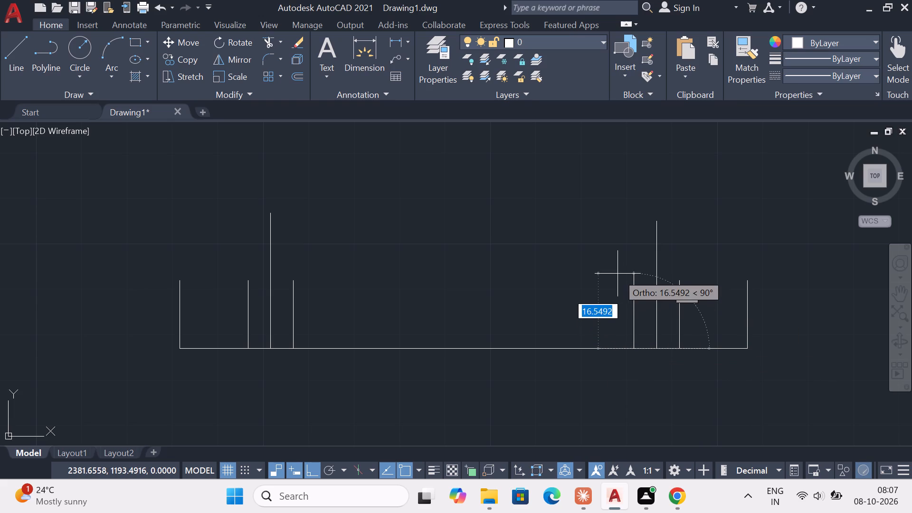
{"action": "key", "text": "1"}
{"action": "key", "text": "5"}
{"action": "key", "text": "Return"}
{"action": "key", "text": "space"}
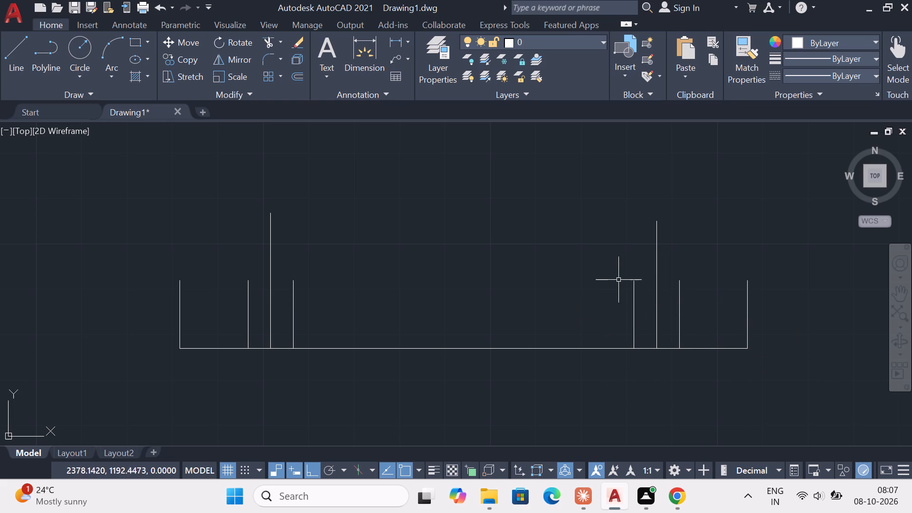
{"action": "key", "text": "Escape"}
Delete the two 5-unit horizontal helper segments on either side of the tall right vertical line's base.
{"action": "left_click", "coordinate": [650, 349]}
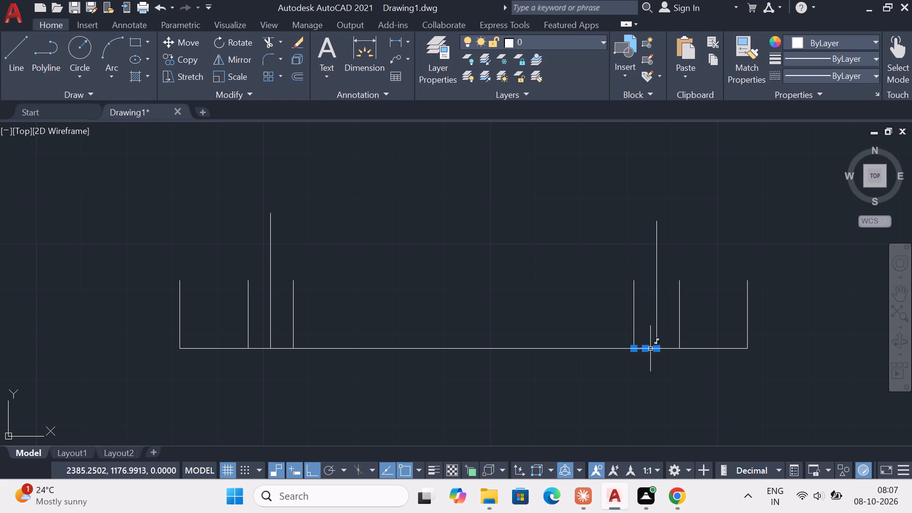
{"action": "left_click", "coordinate": [669, 350]}
{"action": "key", "text": "Delete"}
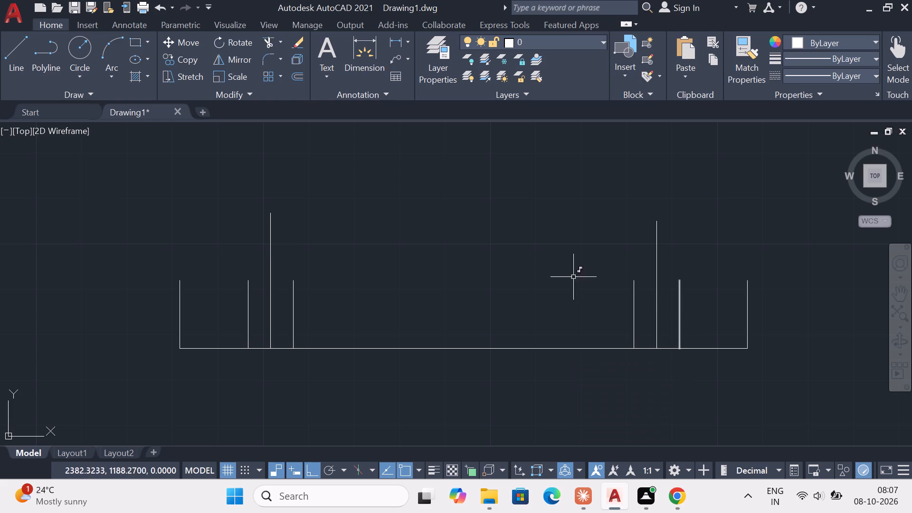
Draw a 15-unit horizontal line joining the tops of the two short vertical lines outside the tall right vertical line.
{"action": "left_click", "coordinate": [24, 69]}
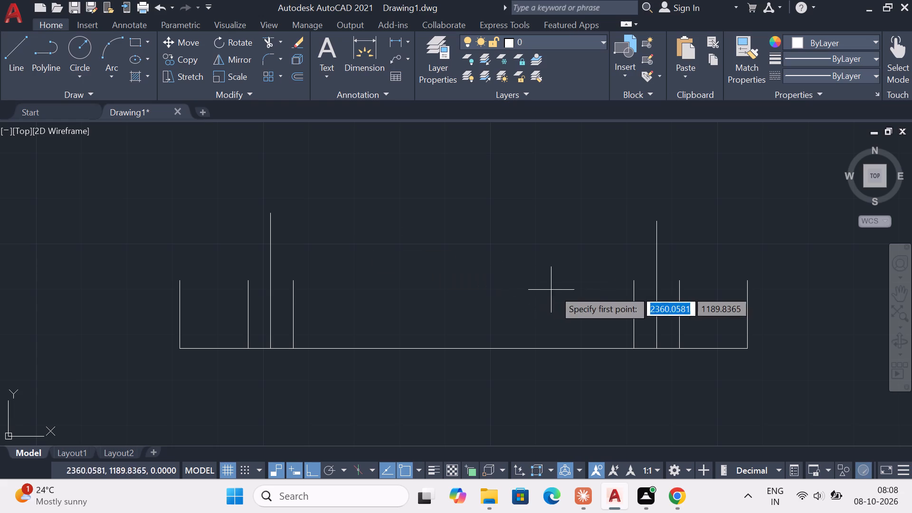
{"action": "left_click", "coordinate": [677, 281]}
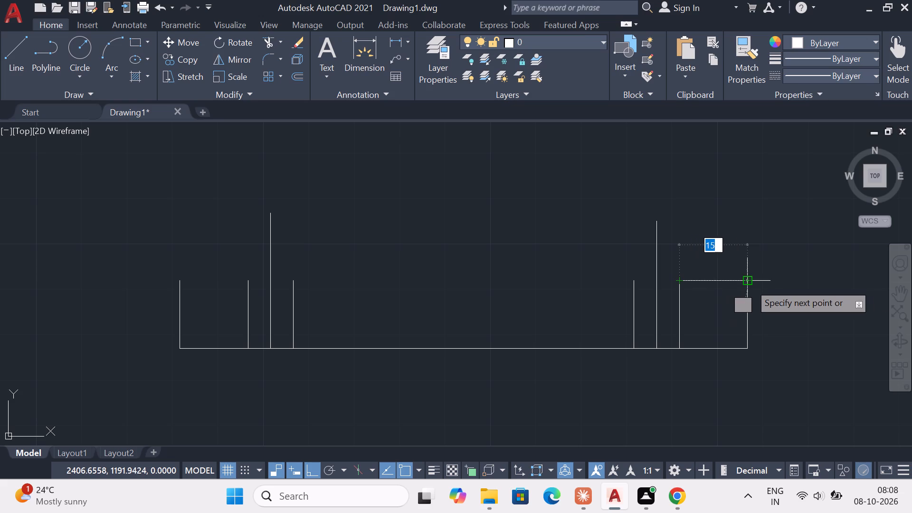
{"action": "left_click", "coordinate": [750, 284]}
{"action": "key", "text": "Escape"}
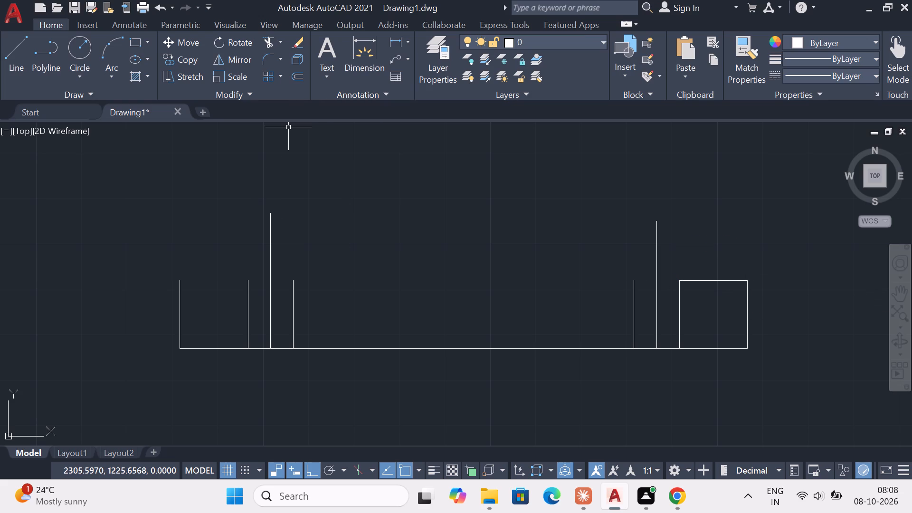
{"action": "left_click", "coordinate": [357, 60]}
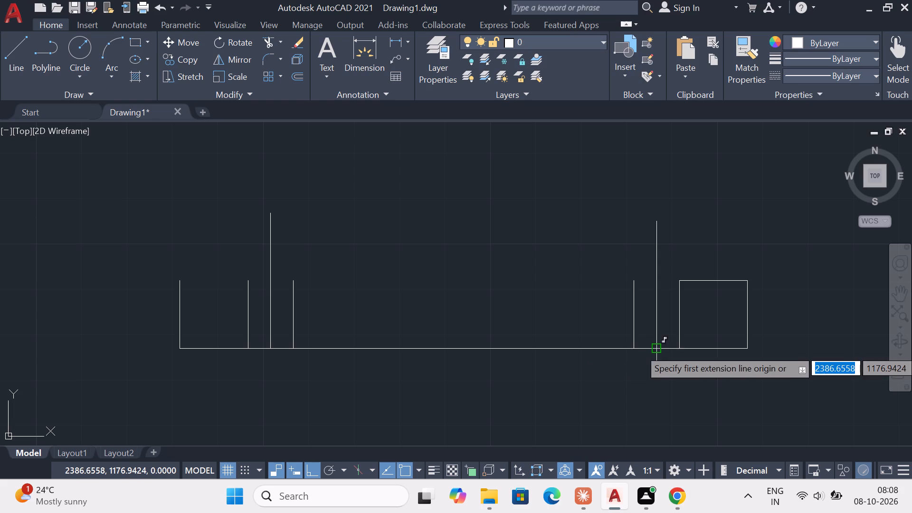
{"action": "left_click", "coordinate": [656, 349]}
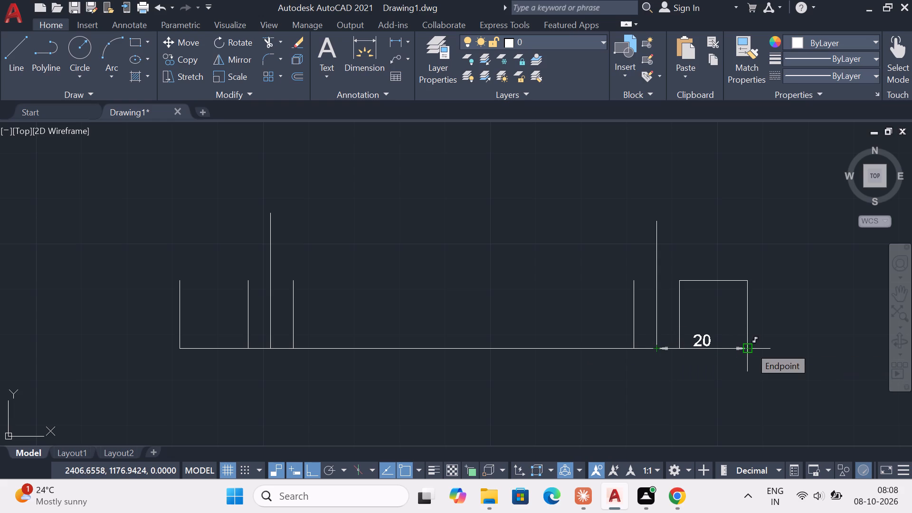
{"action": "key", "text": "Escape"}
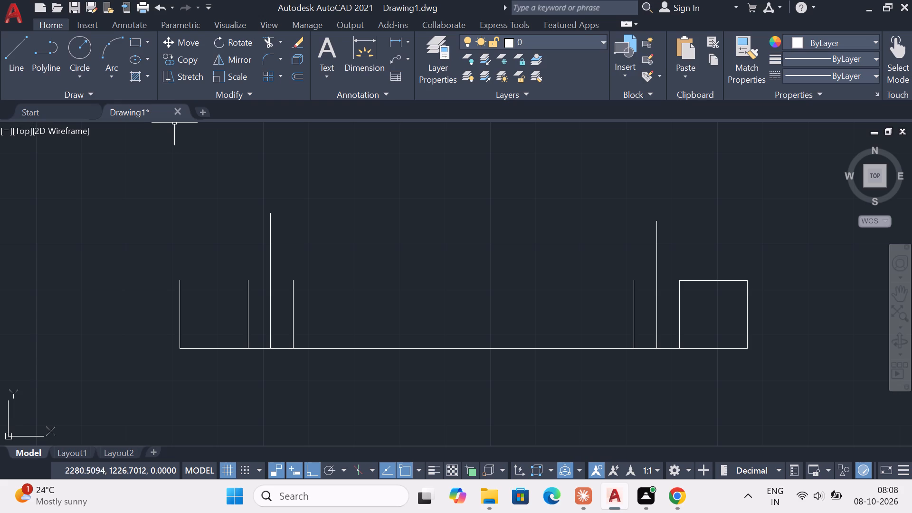
Hatch the closed 15-unit square at the profile's right end with the ANSI31 pattern at scale 0.84.
{"action": "left_click", "coordinate": [135, 79]}
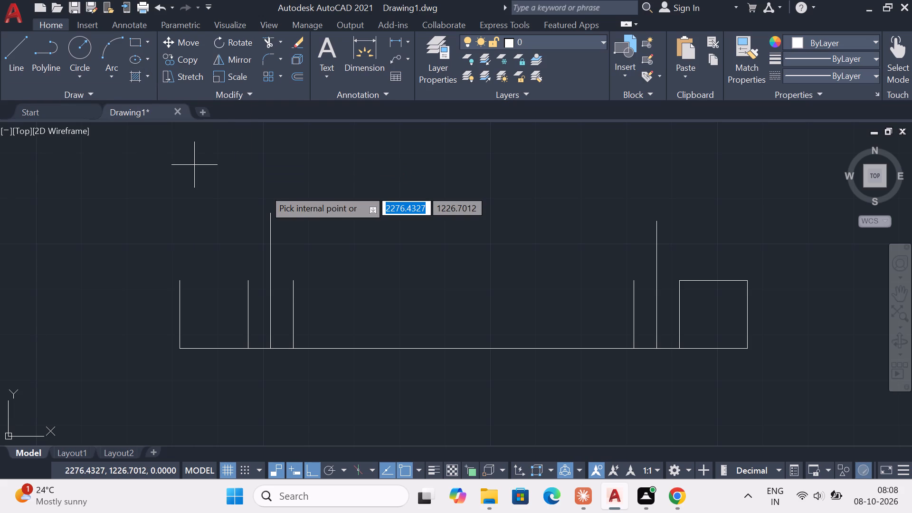
{"action": "left_click", "coordinate": [712, 313]}
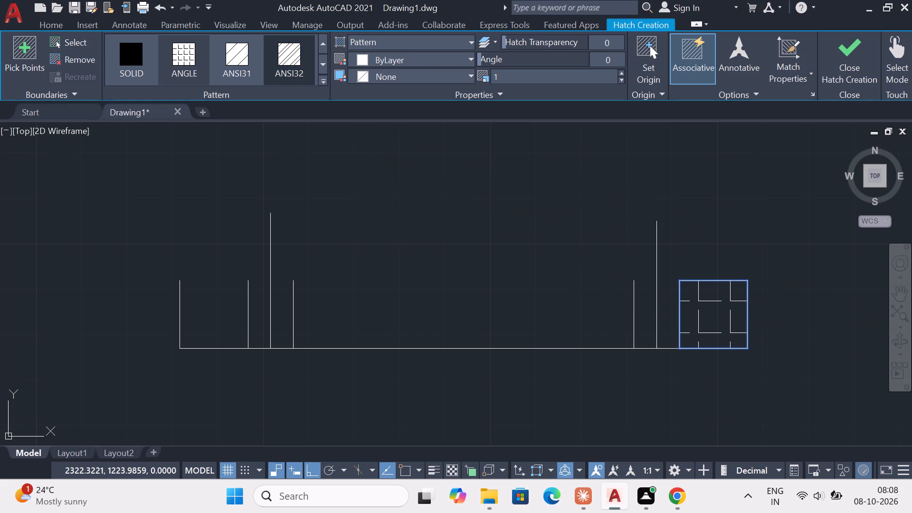
{"action": "left_click", "coordinate": [237, 61]}
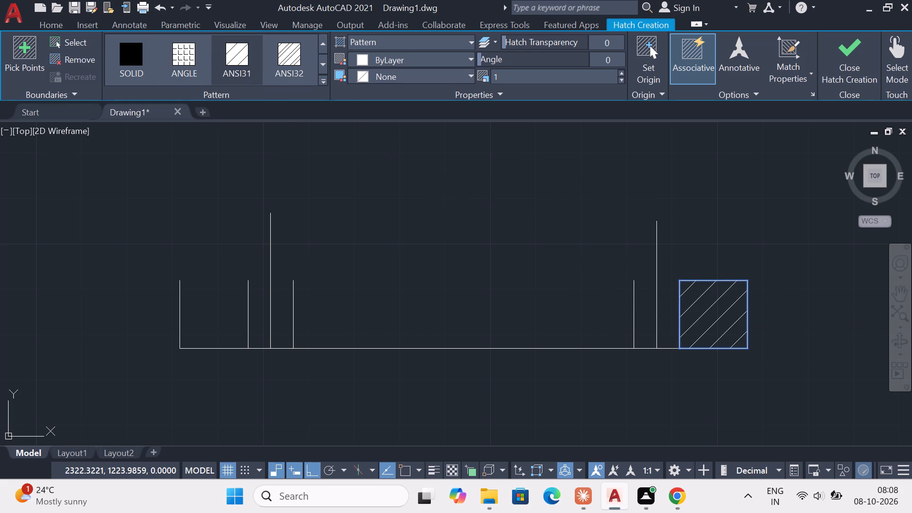
{"action": "triple_click", "coordinate": [621, 74]}
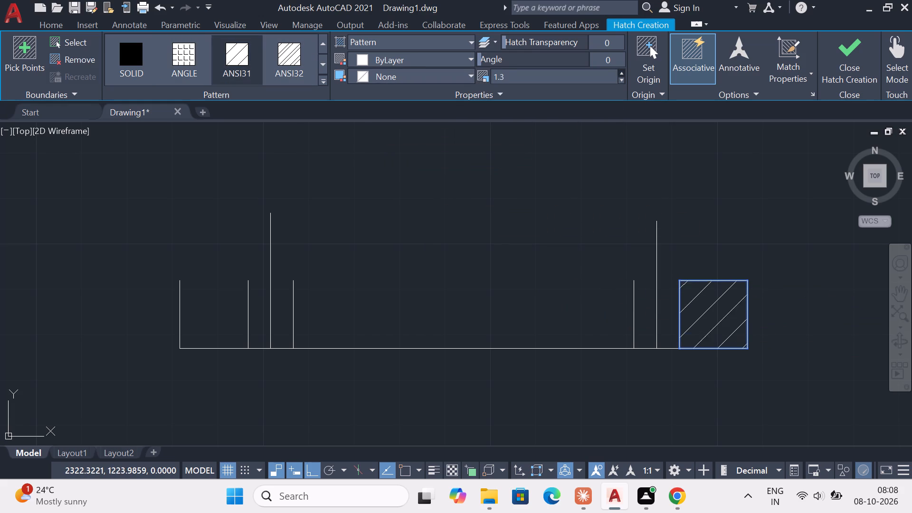
{"action": "triple_click", "coordinate": [621, 74]}
{"action": "left_click", "coordinate": [621, 74]}
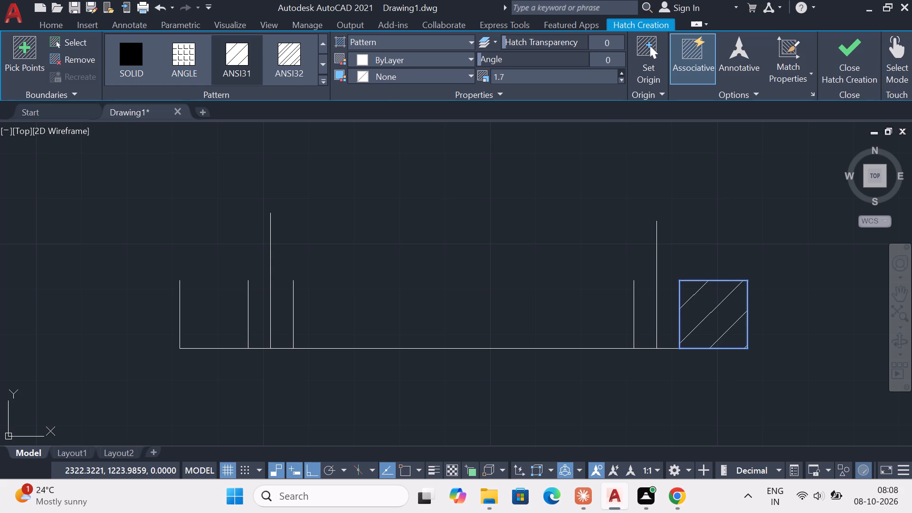
{"action": "triple_click", "coordinate": [623, 78]}
{"action": "triple_click", "coordinate": [623, 78]}
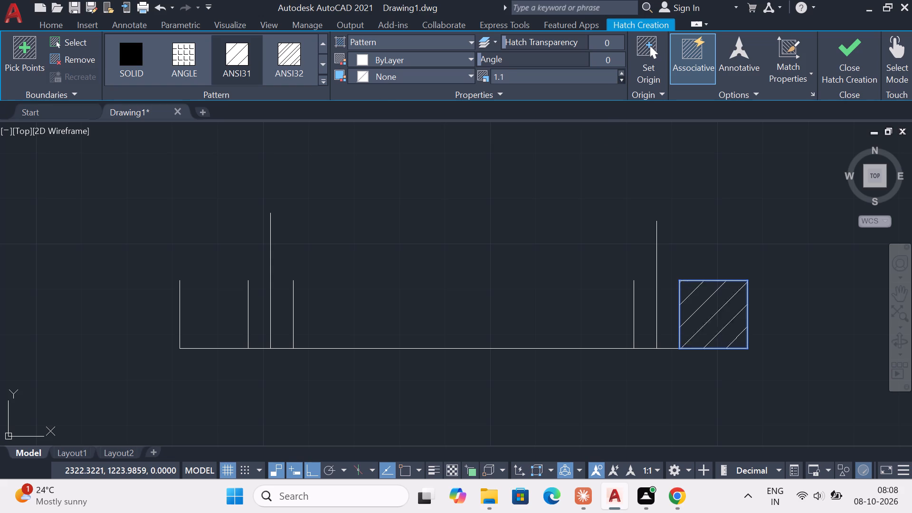
{"action": "double_click", "coordinate": [623, 78]}
{"action": "triple_click", "coordinate": [623, 78]}
{"action": "triple_click", "coordinate": [623, 78]}
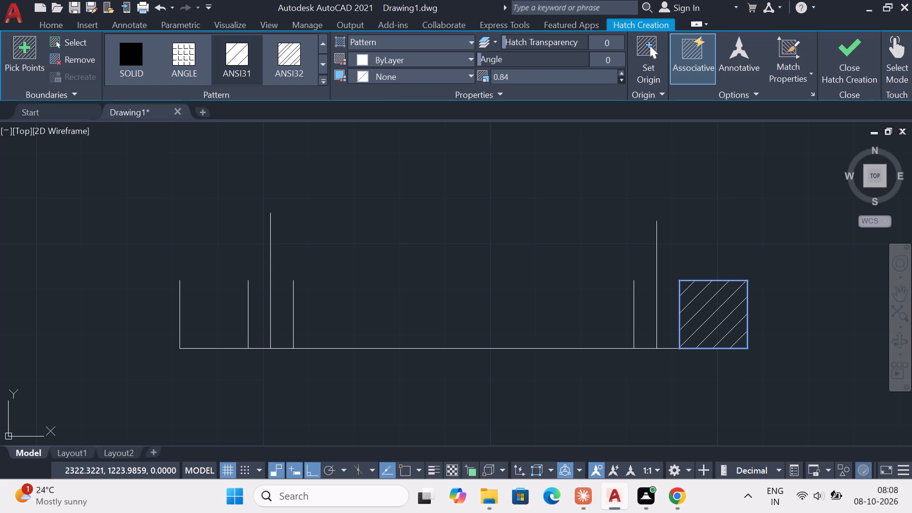
{"action": "left_click", "coordinate": [854, 70]}
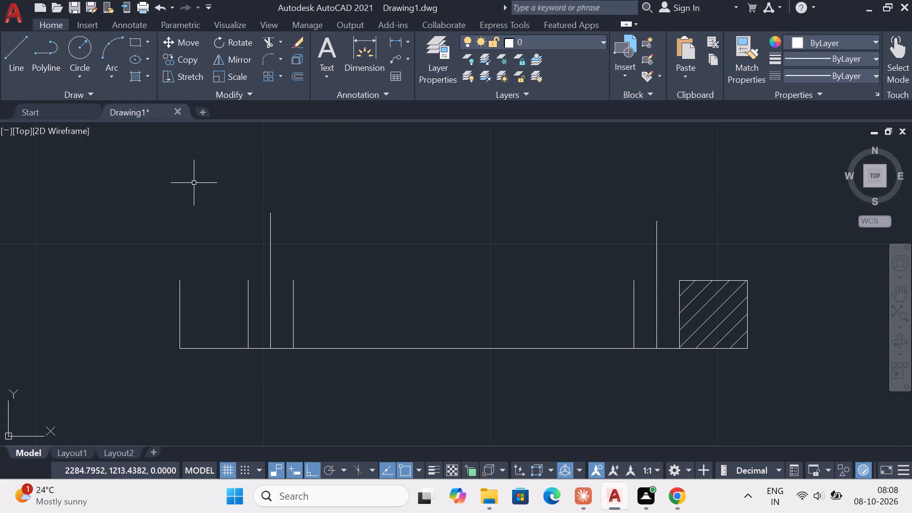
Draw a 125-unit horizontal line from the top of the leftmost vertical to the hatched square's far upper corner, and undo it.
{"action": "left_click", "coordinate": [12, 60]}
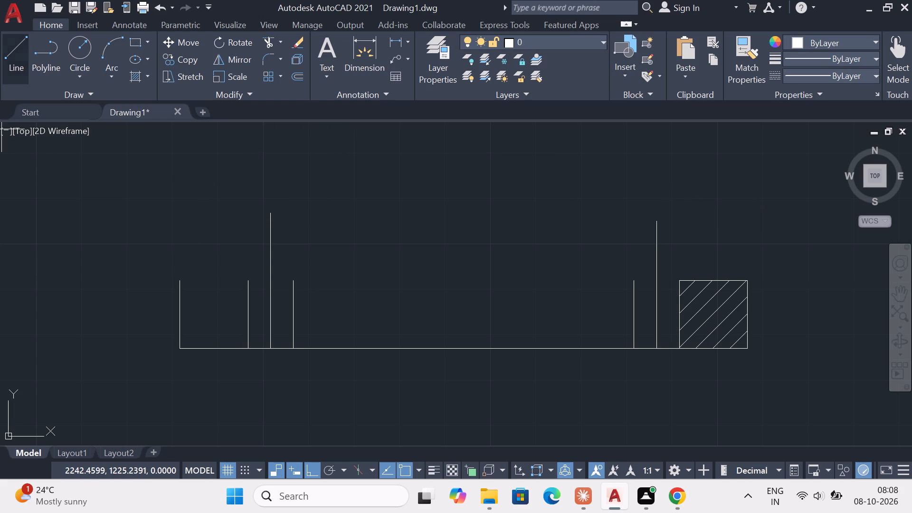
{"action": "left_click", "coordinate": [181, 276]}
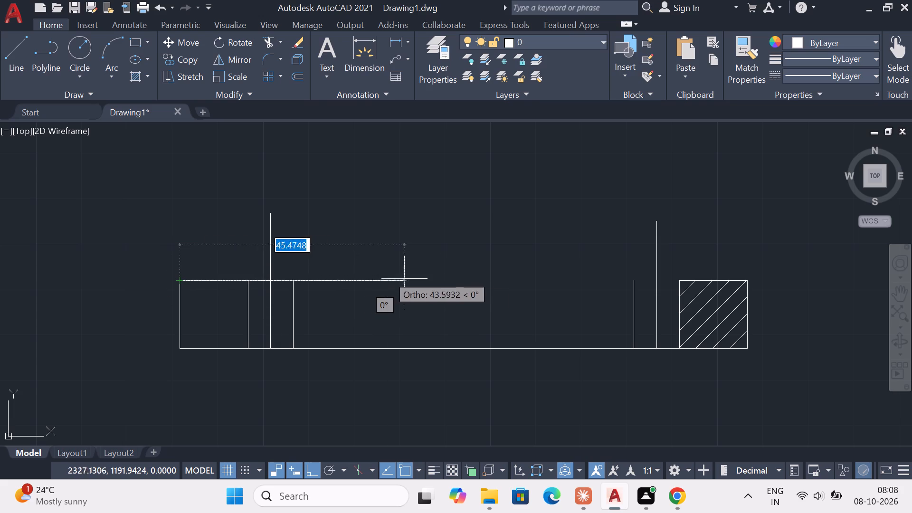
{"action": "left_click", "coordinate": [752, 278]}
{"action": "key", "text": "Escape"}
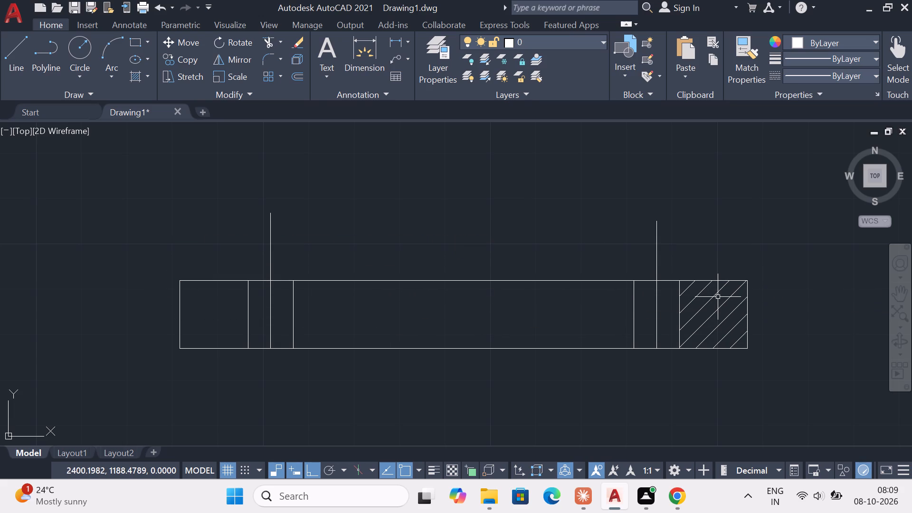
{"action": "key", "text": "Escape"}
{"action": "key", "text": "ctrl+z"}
Draw a 110-unit horizontal line from the top of the leftmost vertical to the hatched square's upper left corner.
{"action": "left_click", "coordinate": [10, 57]}
{"action": "left_click", "coordinate": [179, 283]}
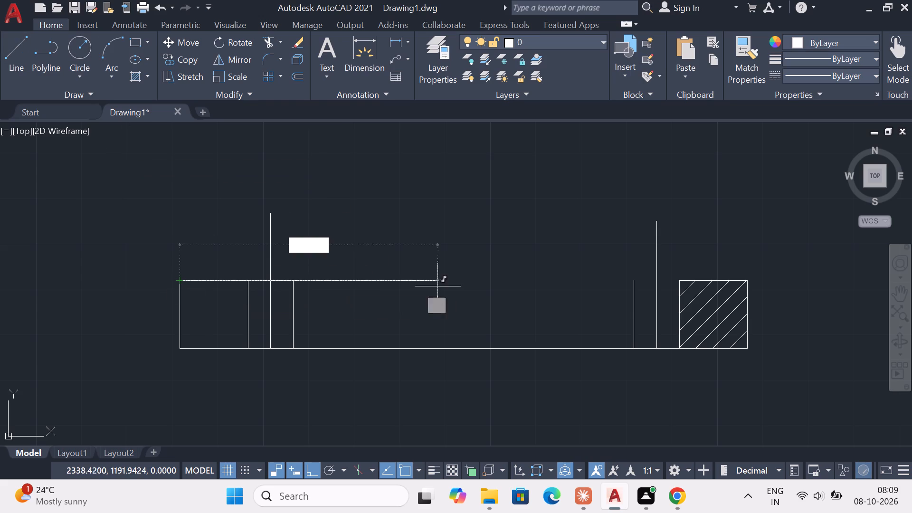
{"action": "left_click", "coordinate": [683, 285]}
{"action": "key", "text": "Escape"}
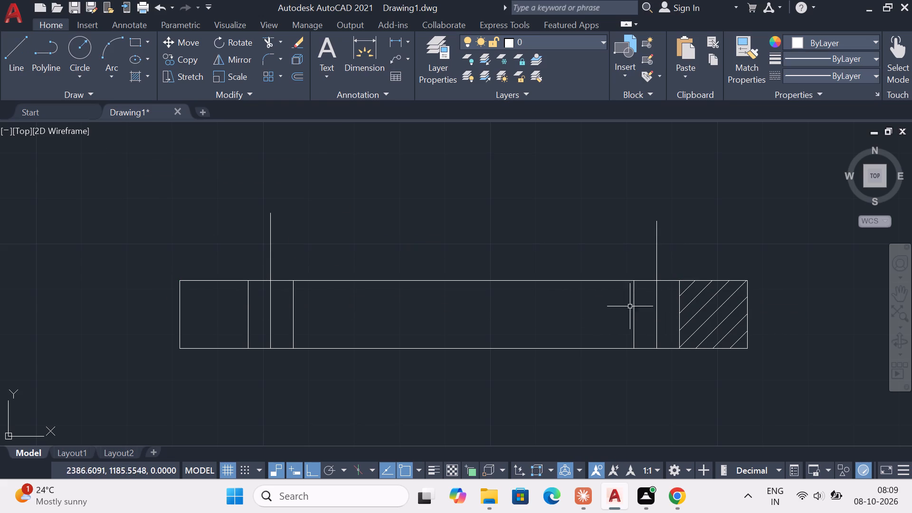
Draw a 30-unit vertical line upward from the midpoint of the 85-unit base line.
{"action": "left_click", "coordinate": [25, 57]}
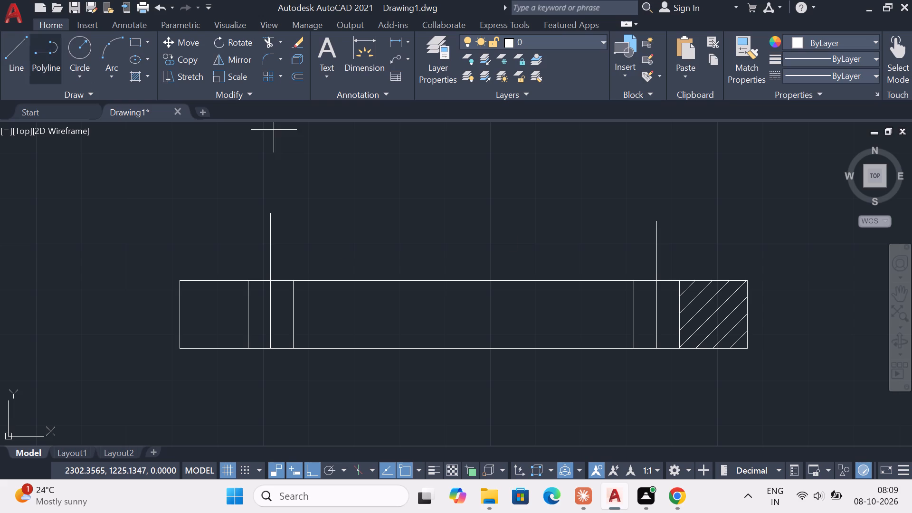
{"action": "left_click", "coordinate": [462, 347]}
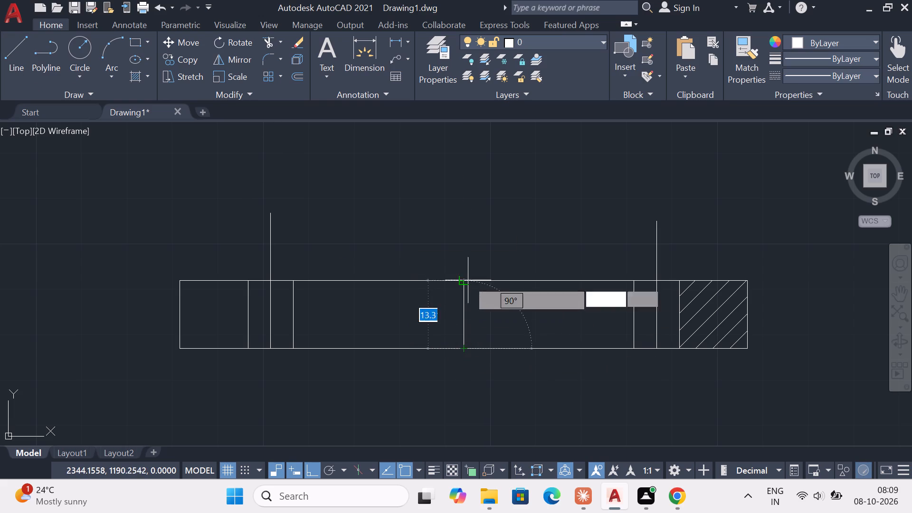
{"action": "type", "text": "30"}
{"action": "key", "text": "Return"}
{"action": "key", "text": "Escape"}
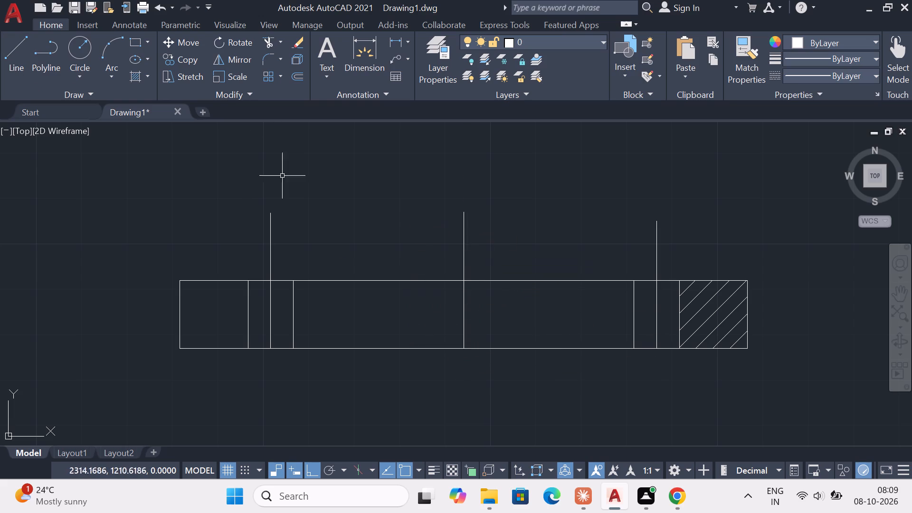
Draw a circle of diameter 25 centred on the top end of the middle vertical line.
{"action": "left_click", "coordinate": [83, 71]}
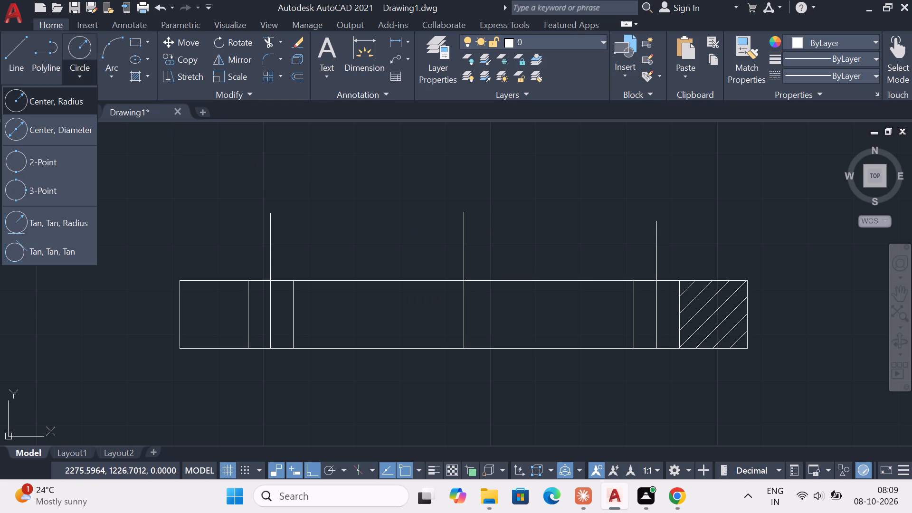
{"action": "left_click", "coordinate": [68, 127]}
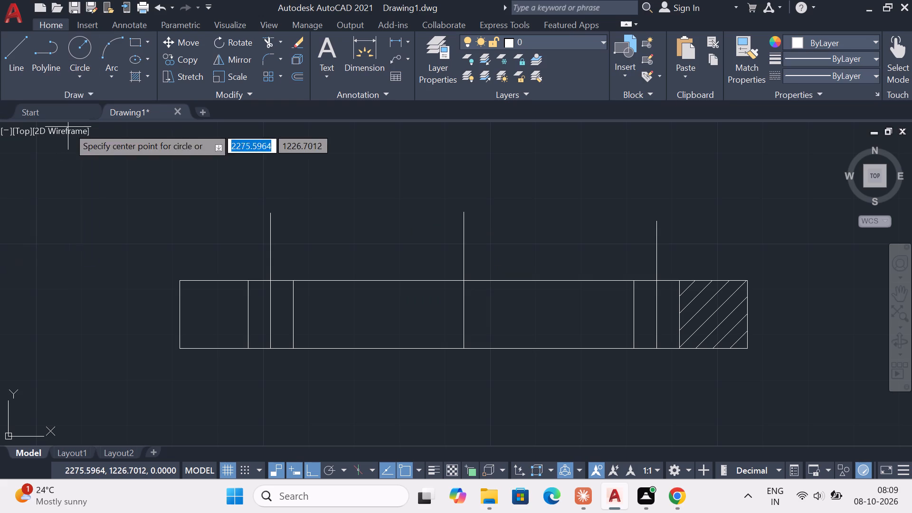
{"action": "left_click", "coordinate": [460, 214]}
{"action": "type", "text": "25"}
{"action": "key", "text": "Return"}
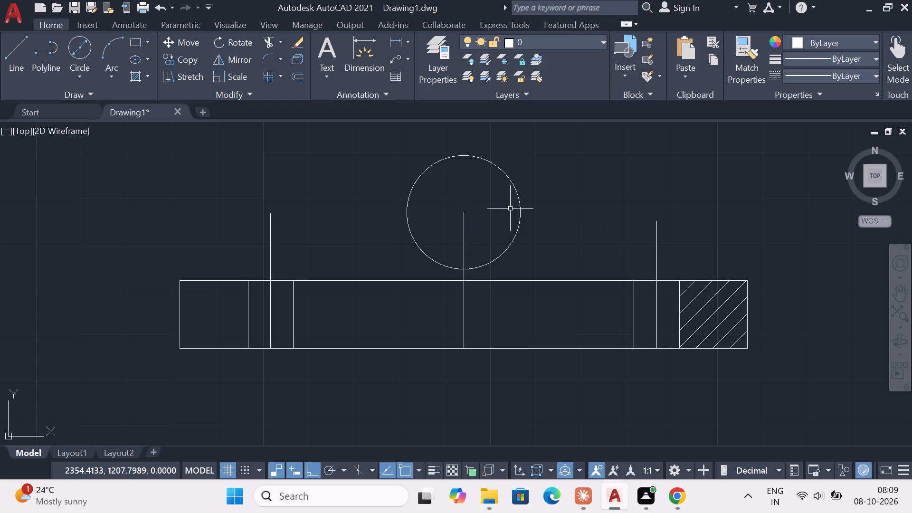
{"action": "key", "text": "Escape"}
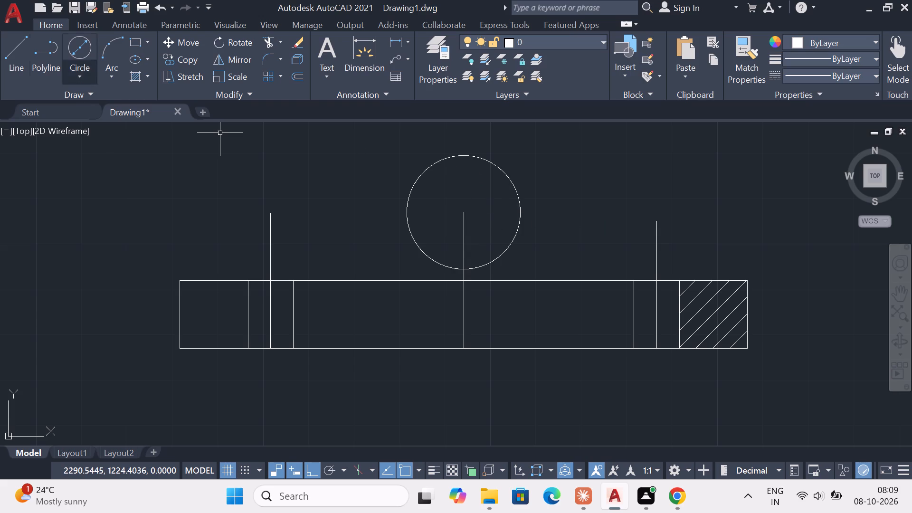
Draw a concentric circle of radius 25 centred on the top end of the middle vertical line.
{"action": "left_click", "coordinate": [71, 78]}
{"action": "left_click", "coordinate": [62, 98]}
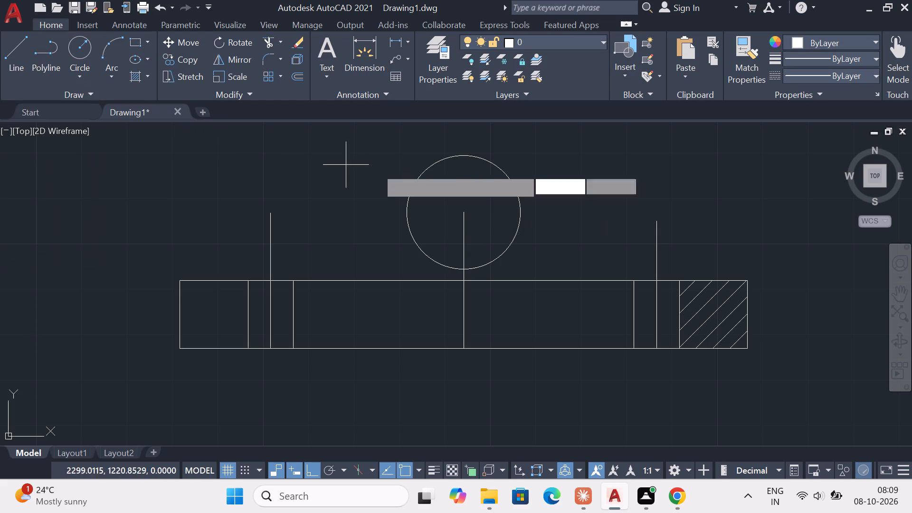
{"action": "left_click", "coordinate": [465, 212]}
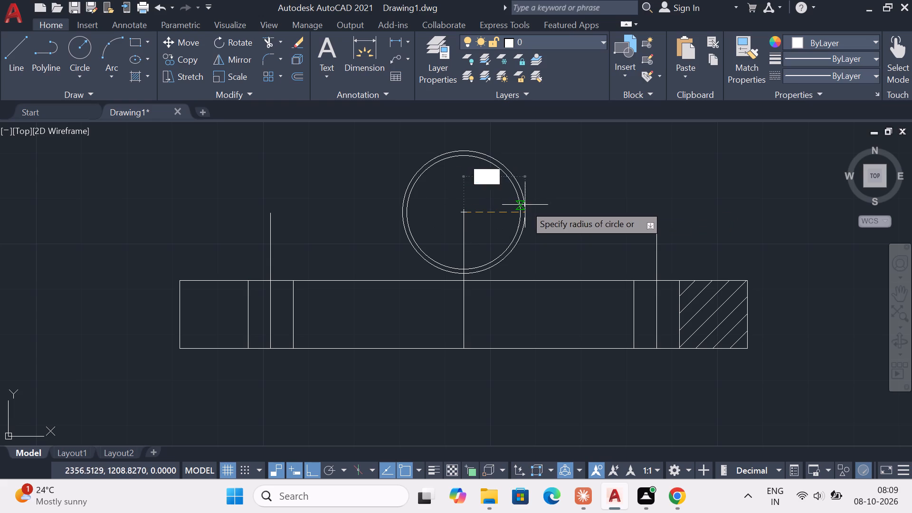
{"action": "key", "text": "2"}
{"action": "key", "text": "5"}
{"action": "key", "text": "Return"}
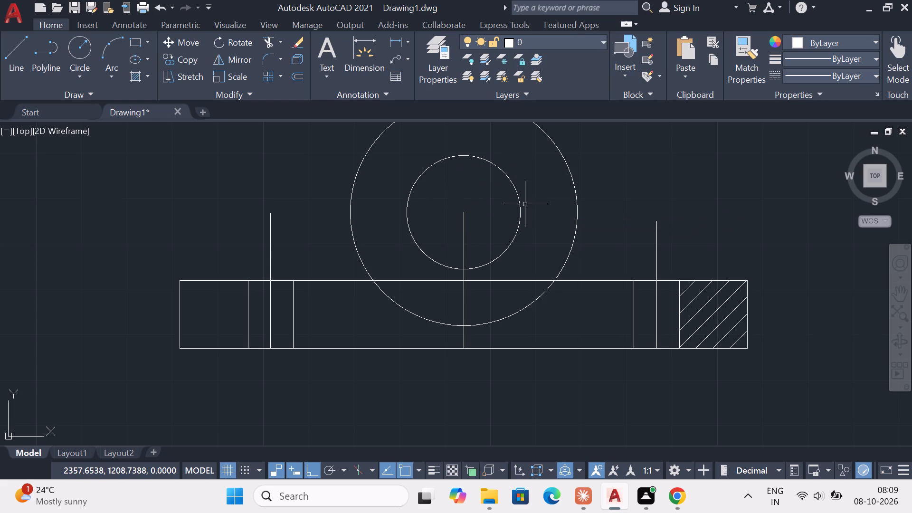
{"action": "key", "text": "Escape"}
Trim the large circle's arc below the upper horizontal line and the part of that line lying inside the circle.
{"action": "type", "text": "tr"}
{"action": "key", "text": "Return"}
{"action": "key", "text": "Return"}
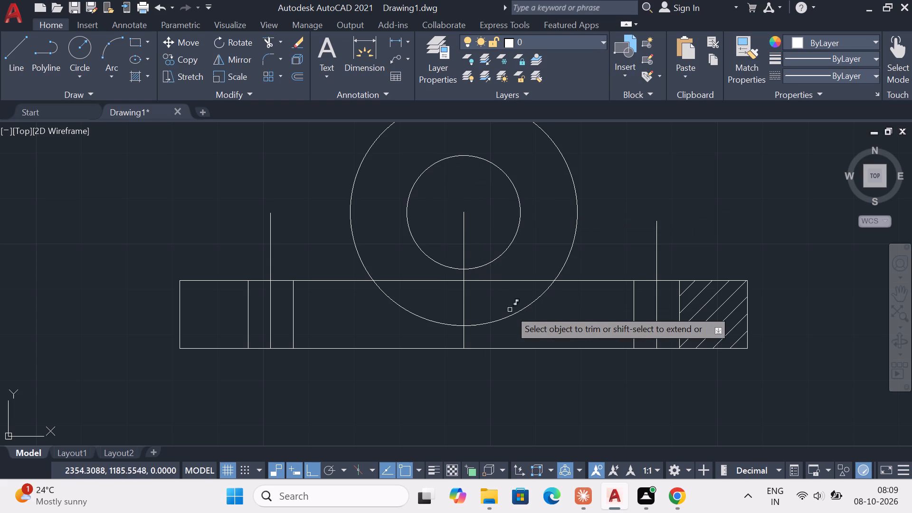
{"action": "left_click", "coordinate": [516, 311]}
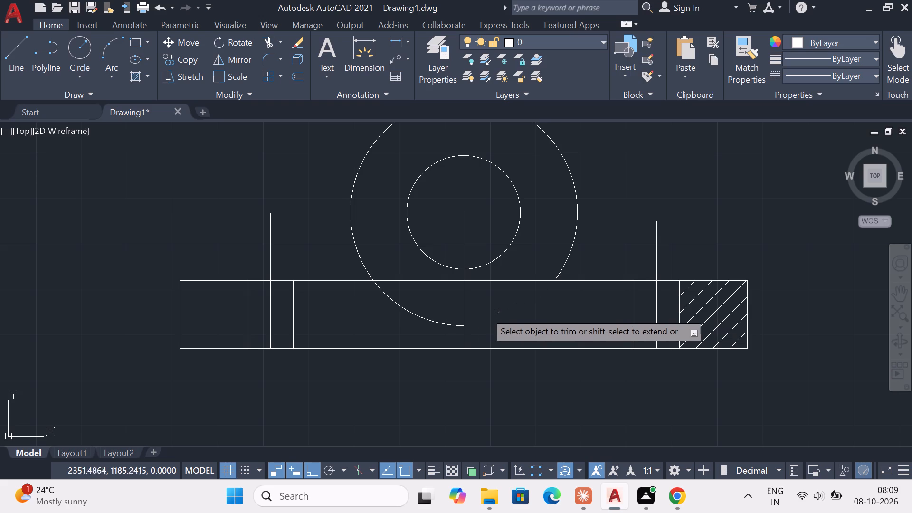
{"action": "left_click", "coordinate": [439, 323]}
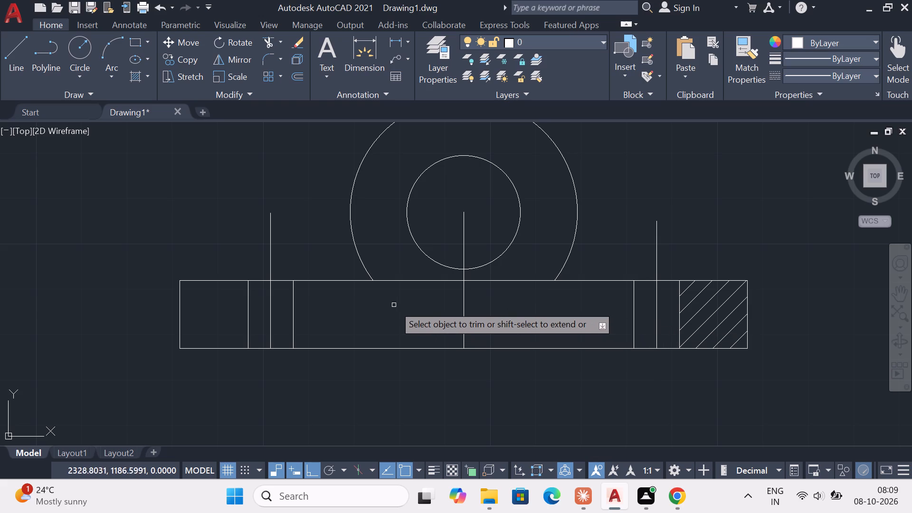
{"action": "left_click", "coordinate": [416, 281]}
{"action": "left_click", "coordinate": [503, 280]}
{"action": "key", "text": "Escape"}
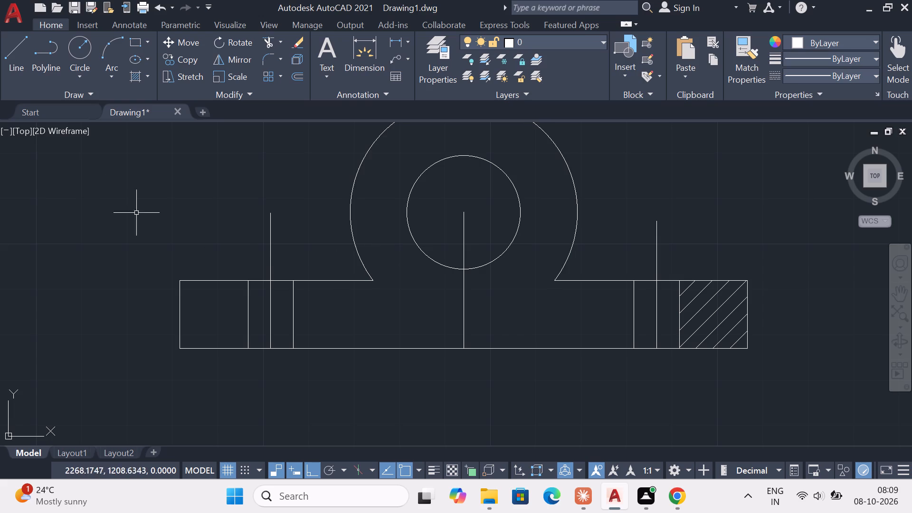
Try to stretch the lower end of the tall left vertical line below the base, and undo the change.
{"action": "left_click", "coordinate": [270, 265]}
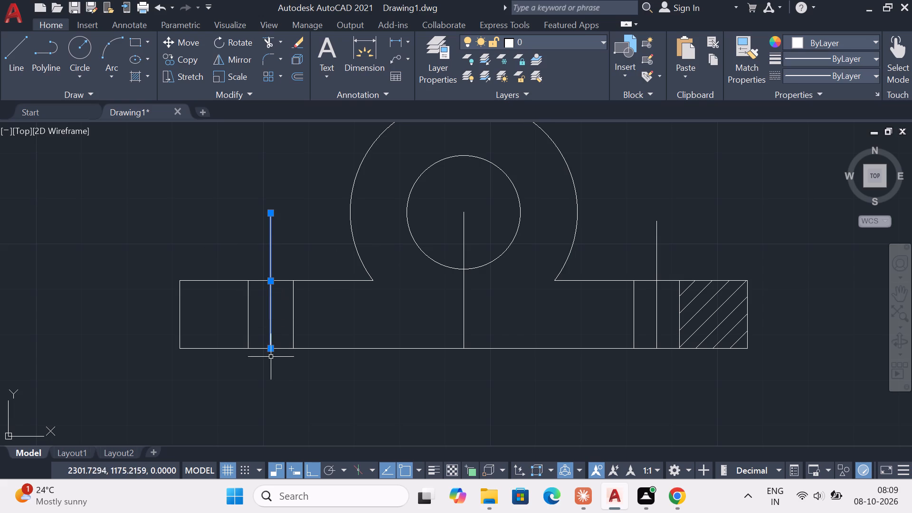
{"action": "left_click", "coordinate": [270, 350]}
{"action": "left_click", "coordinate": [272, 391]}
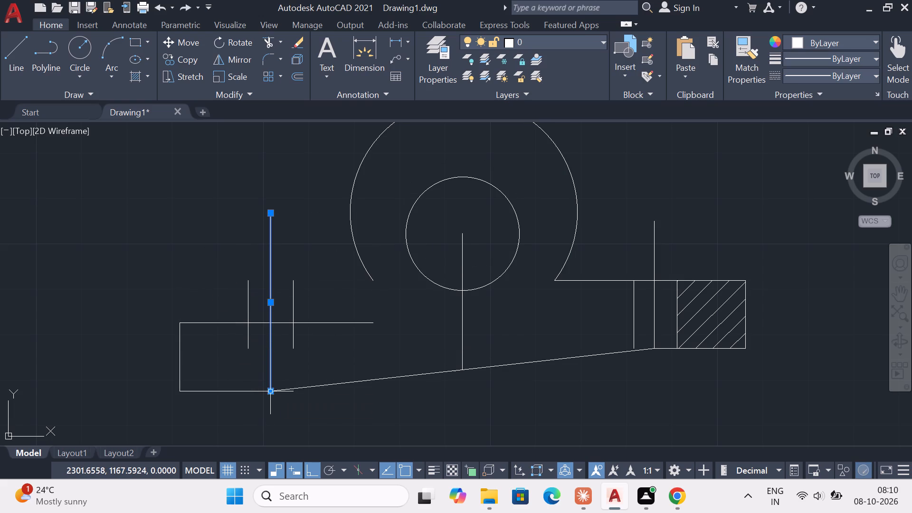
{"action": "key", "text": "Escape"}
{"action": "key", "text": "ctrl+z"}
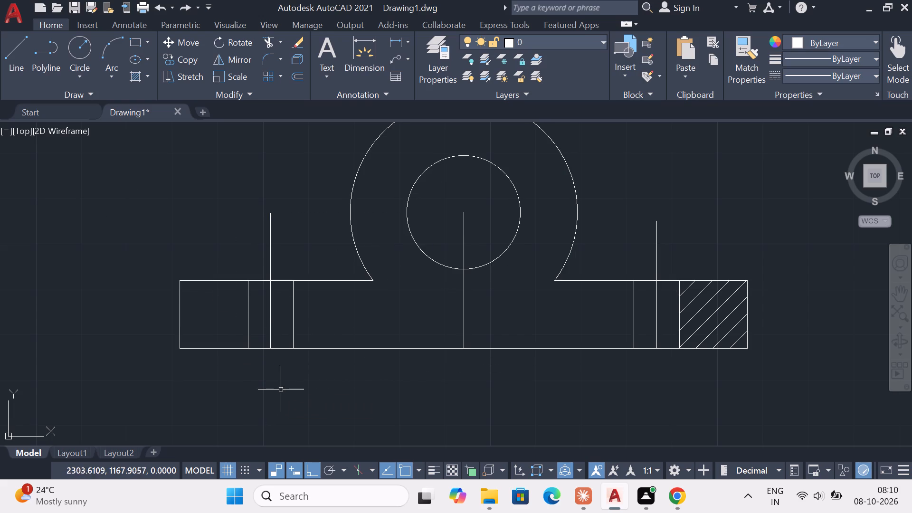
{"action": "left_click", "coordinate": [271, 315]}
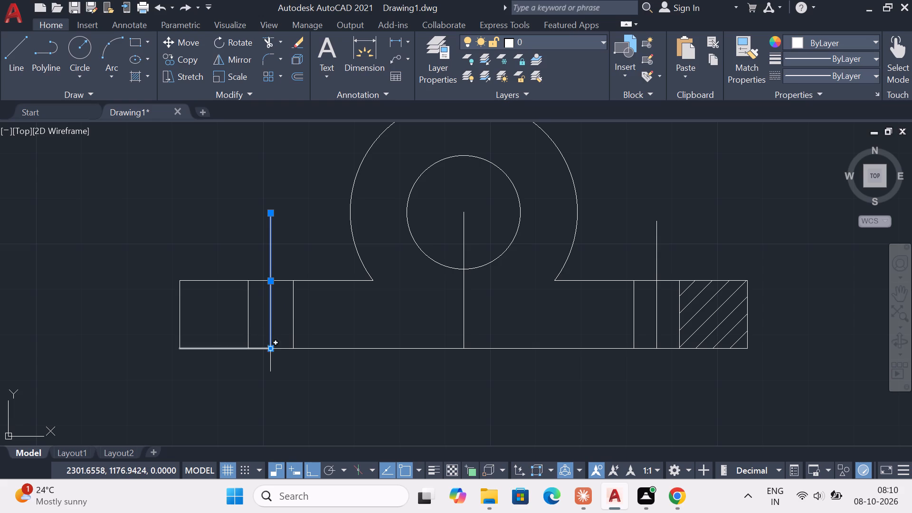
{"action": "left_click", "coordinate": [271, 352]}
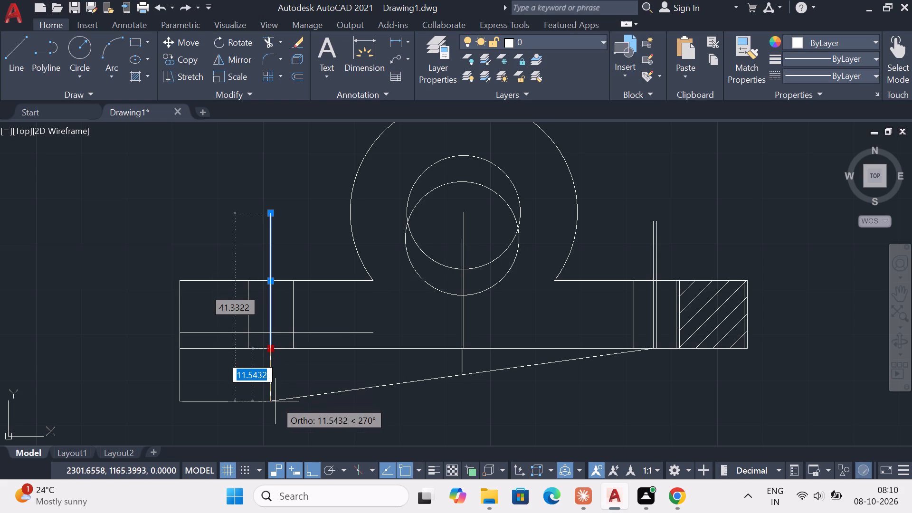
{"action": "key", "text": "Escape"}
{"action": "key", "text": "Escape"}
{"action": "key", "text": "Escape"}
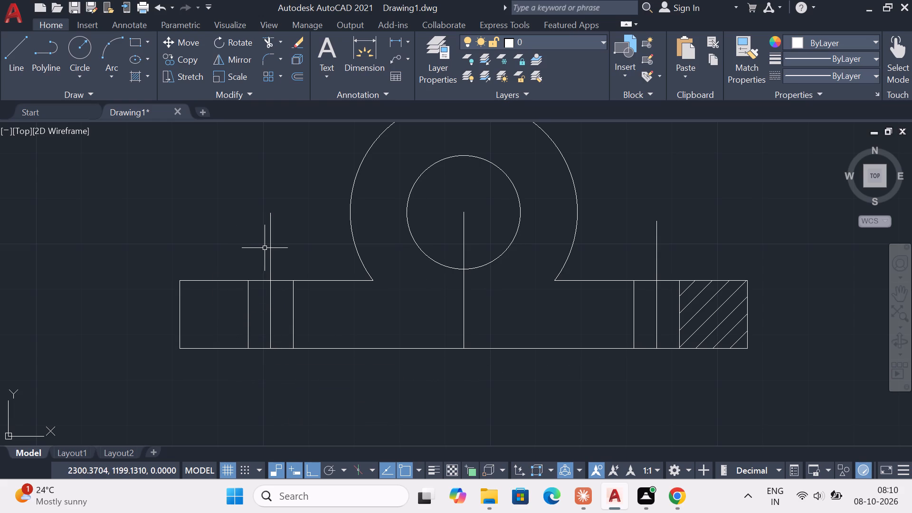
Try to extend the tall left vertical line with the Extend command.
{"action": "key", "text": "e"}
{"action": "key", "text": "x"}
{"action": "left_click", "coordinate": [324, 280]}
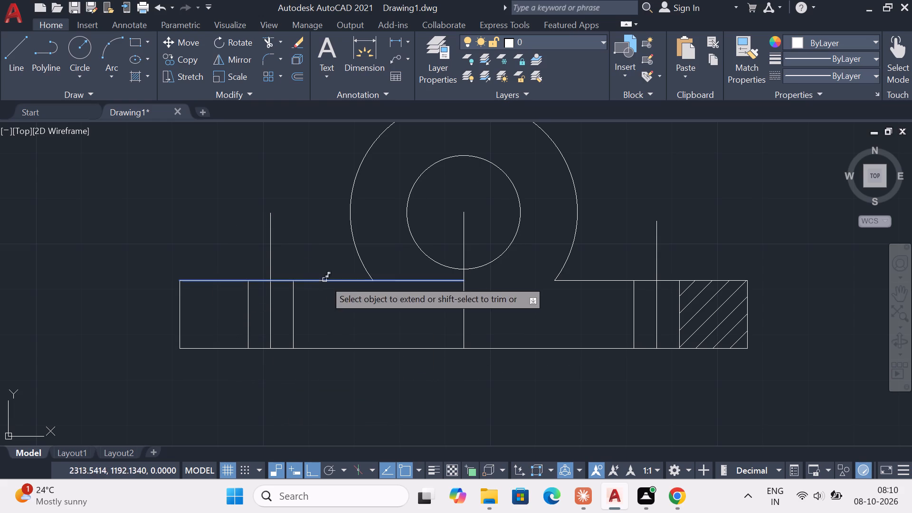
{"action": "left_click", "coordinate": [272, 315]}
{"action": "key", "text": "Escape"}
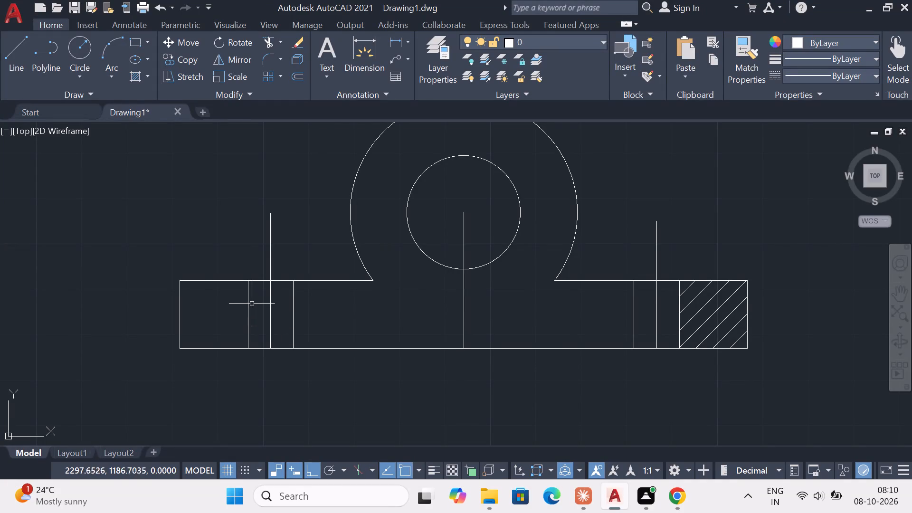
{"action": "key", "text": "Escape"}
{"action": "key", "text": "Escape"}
Draw short vertical lines downward past the base from the lower ends of the tall left and right vertical lines.
{"action": "left_click", "coordinate": [9, 63]}
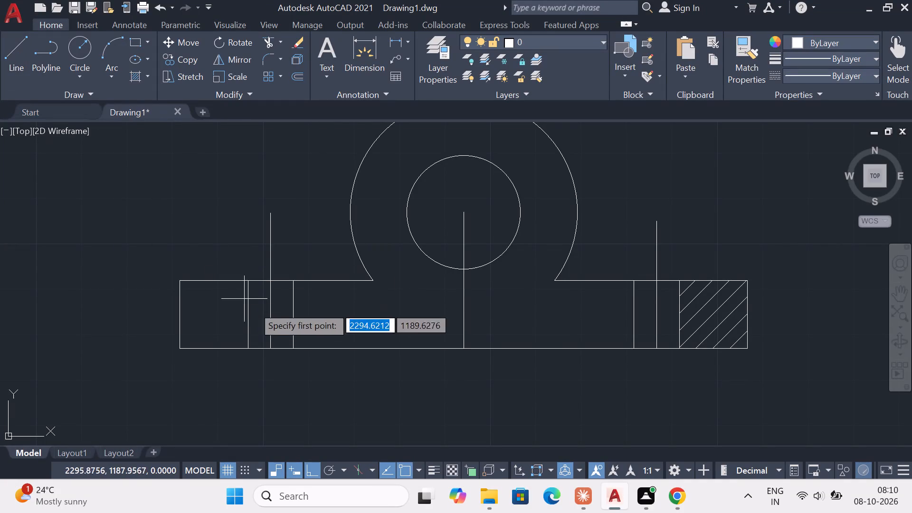
{"action": "left_click", "coordinate": [271, 347]}
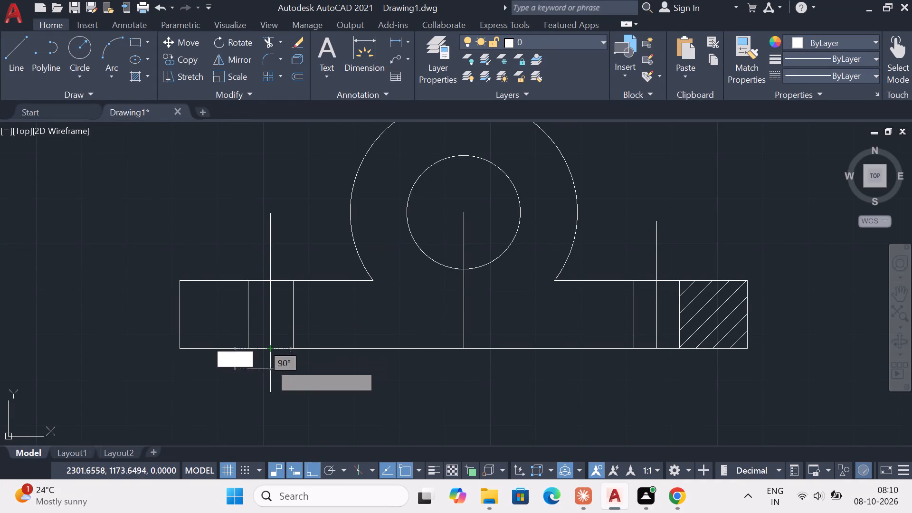
{"action": "left_click", "coordinate": [267, 397]}
{"action": "key", "text": "Escape"}
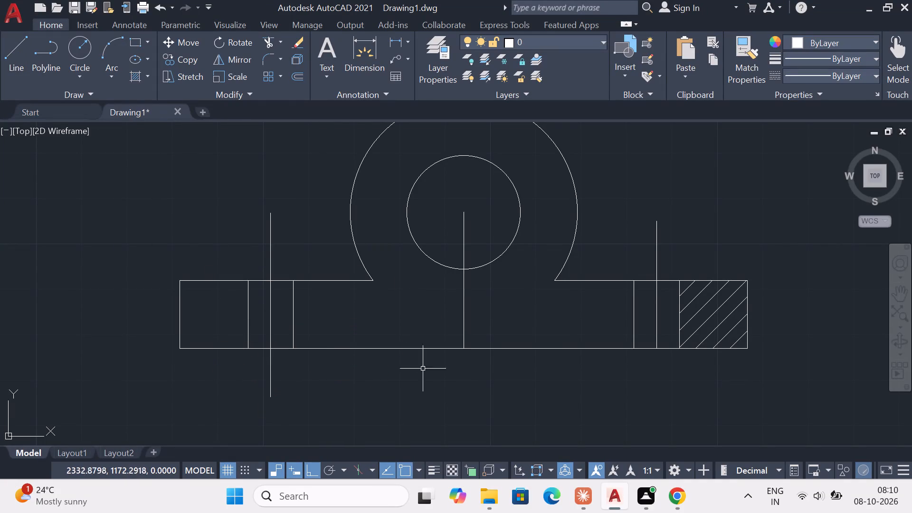
{"action": "key", "text": "space"}
{"action": "left_click", "coordinate": [653, 344]}
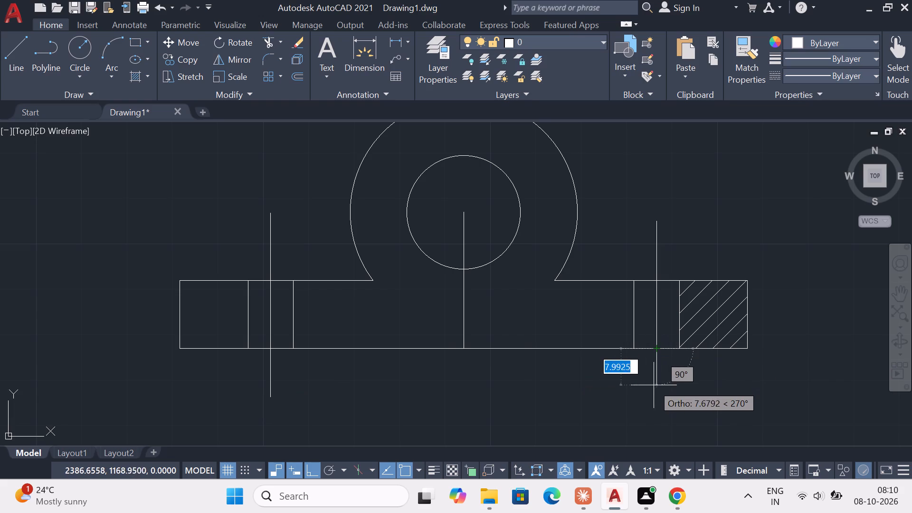
{"action": "left_click", "coordinate": [663, 401]}
{"action": "key", "text": "Escape"}
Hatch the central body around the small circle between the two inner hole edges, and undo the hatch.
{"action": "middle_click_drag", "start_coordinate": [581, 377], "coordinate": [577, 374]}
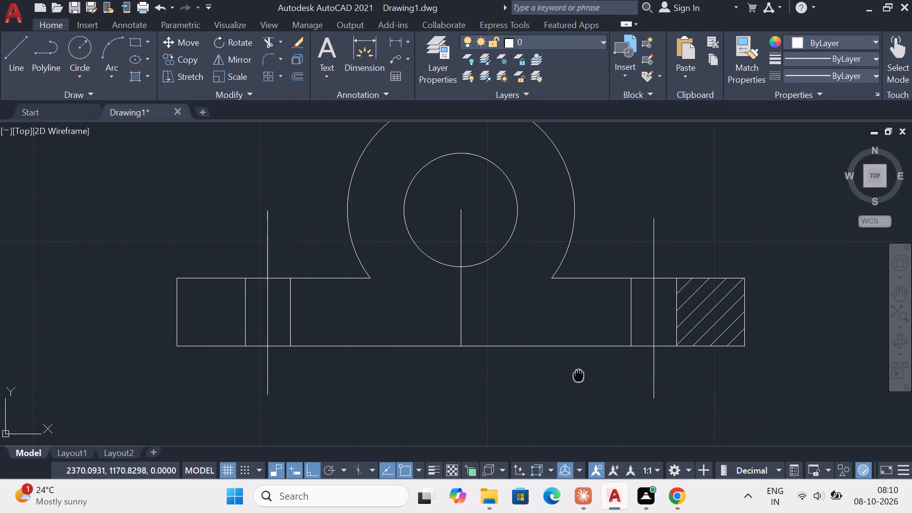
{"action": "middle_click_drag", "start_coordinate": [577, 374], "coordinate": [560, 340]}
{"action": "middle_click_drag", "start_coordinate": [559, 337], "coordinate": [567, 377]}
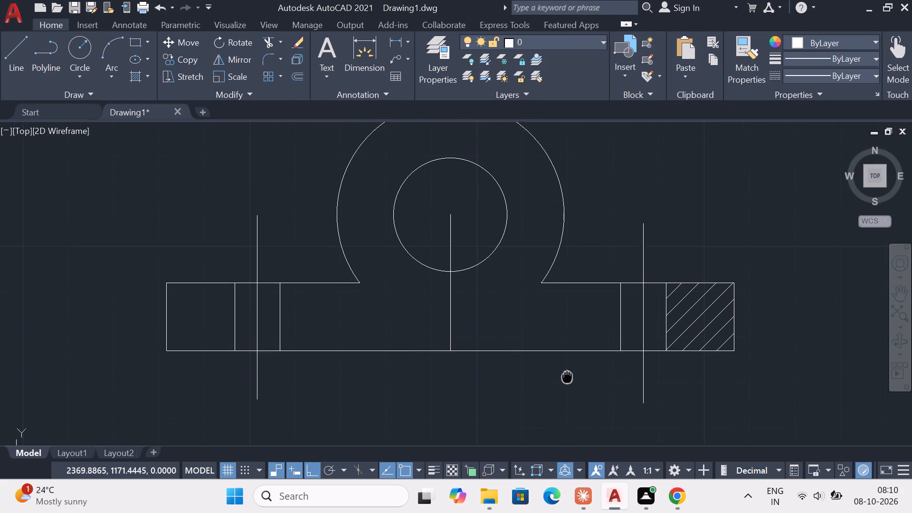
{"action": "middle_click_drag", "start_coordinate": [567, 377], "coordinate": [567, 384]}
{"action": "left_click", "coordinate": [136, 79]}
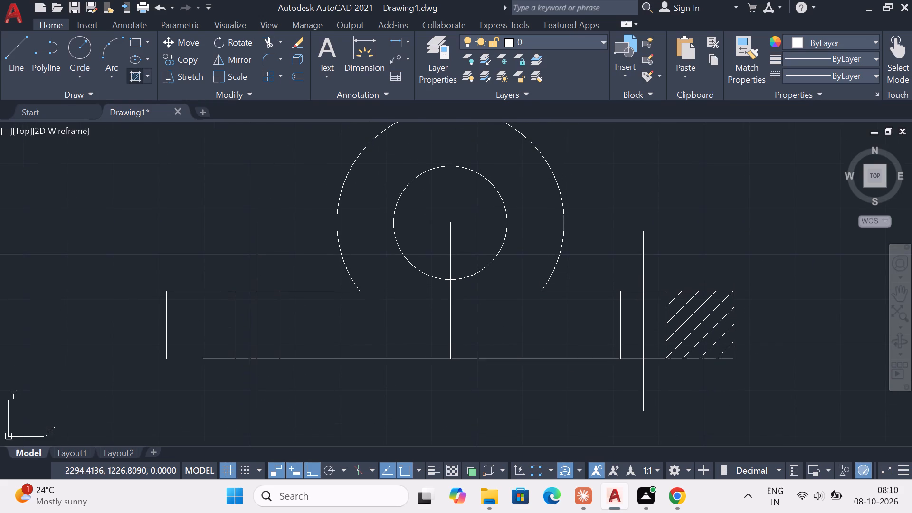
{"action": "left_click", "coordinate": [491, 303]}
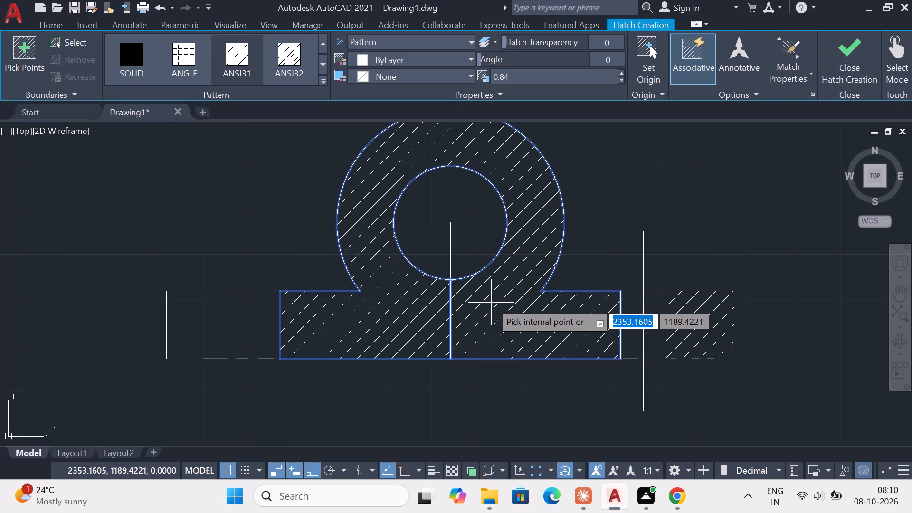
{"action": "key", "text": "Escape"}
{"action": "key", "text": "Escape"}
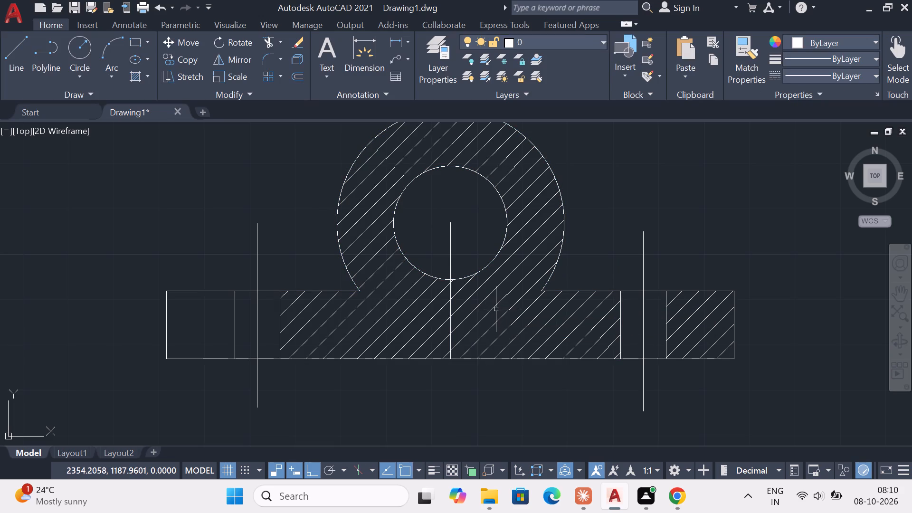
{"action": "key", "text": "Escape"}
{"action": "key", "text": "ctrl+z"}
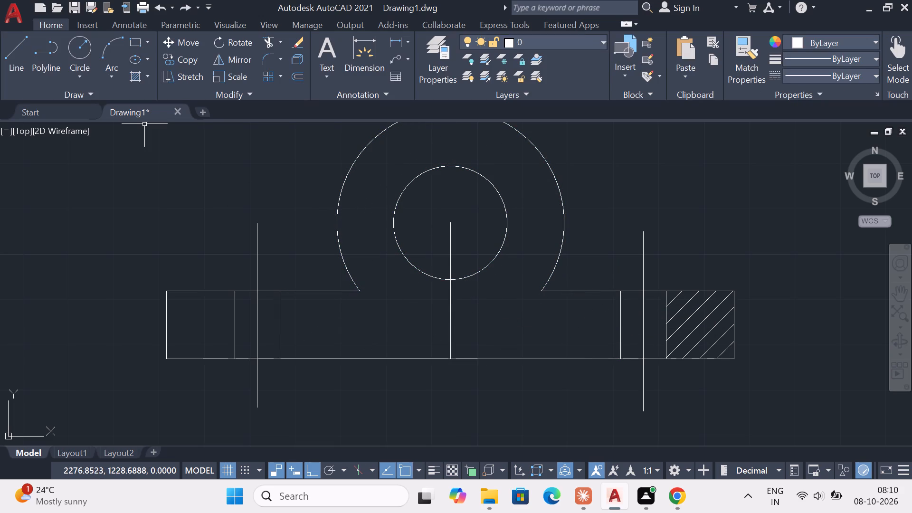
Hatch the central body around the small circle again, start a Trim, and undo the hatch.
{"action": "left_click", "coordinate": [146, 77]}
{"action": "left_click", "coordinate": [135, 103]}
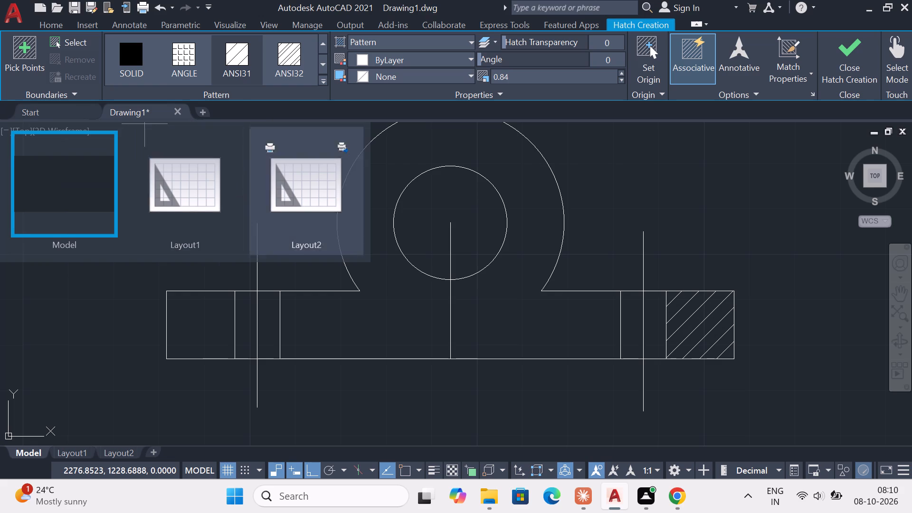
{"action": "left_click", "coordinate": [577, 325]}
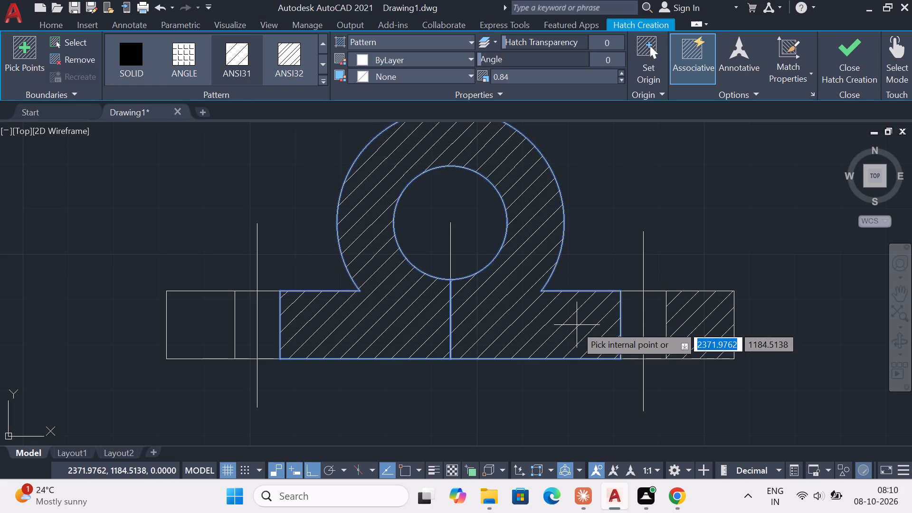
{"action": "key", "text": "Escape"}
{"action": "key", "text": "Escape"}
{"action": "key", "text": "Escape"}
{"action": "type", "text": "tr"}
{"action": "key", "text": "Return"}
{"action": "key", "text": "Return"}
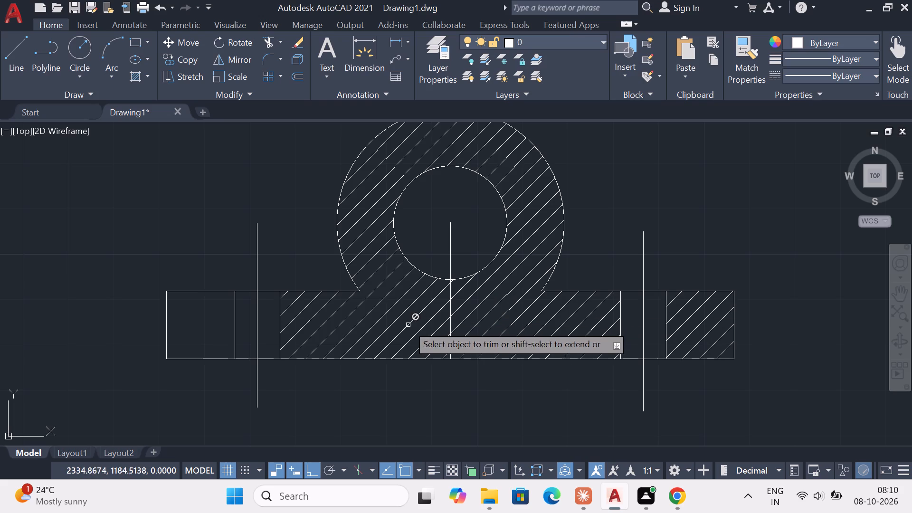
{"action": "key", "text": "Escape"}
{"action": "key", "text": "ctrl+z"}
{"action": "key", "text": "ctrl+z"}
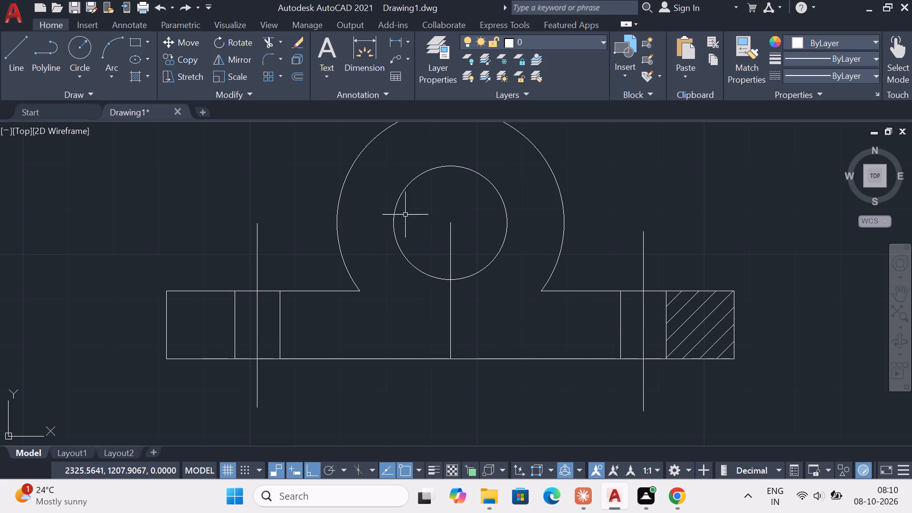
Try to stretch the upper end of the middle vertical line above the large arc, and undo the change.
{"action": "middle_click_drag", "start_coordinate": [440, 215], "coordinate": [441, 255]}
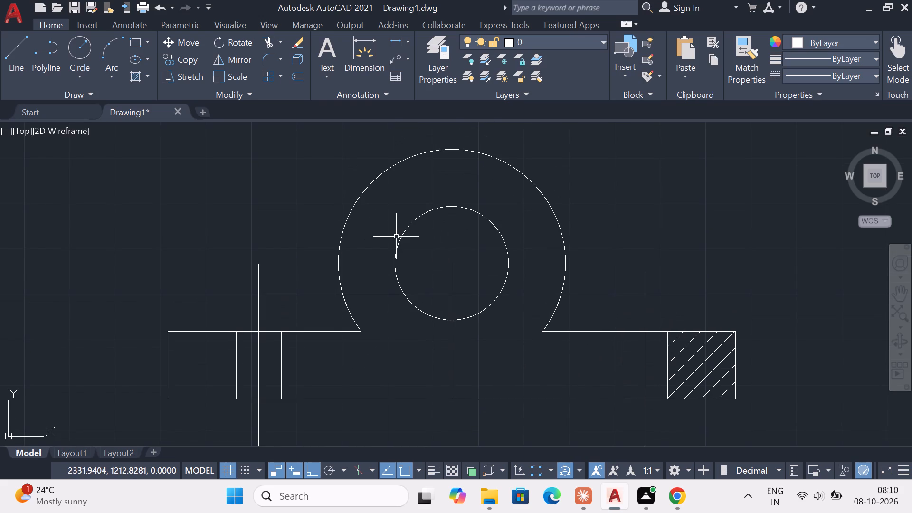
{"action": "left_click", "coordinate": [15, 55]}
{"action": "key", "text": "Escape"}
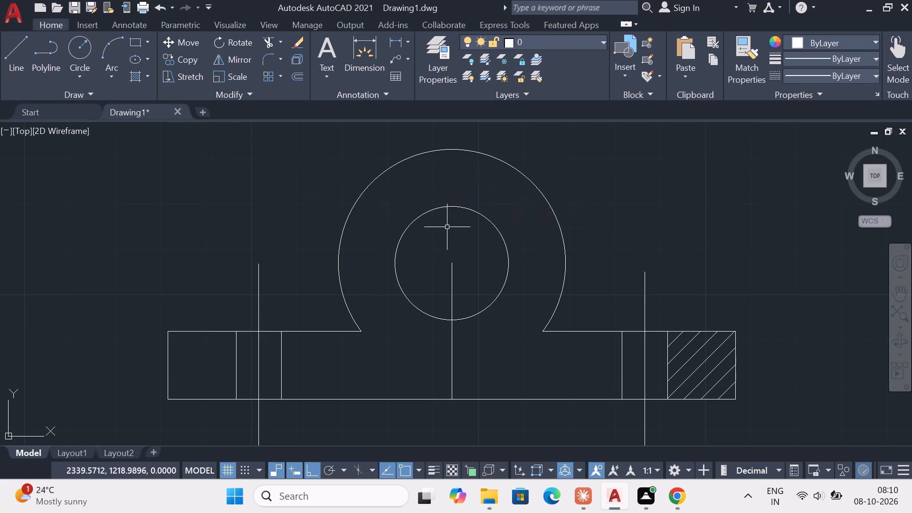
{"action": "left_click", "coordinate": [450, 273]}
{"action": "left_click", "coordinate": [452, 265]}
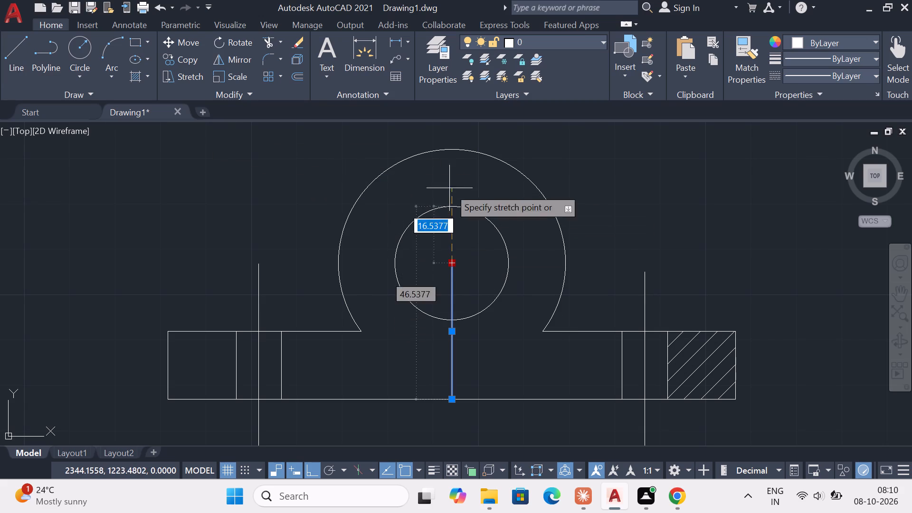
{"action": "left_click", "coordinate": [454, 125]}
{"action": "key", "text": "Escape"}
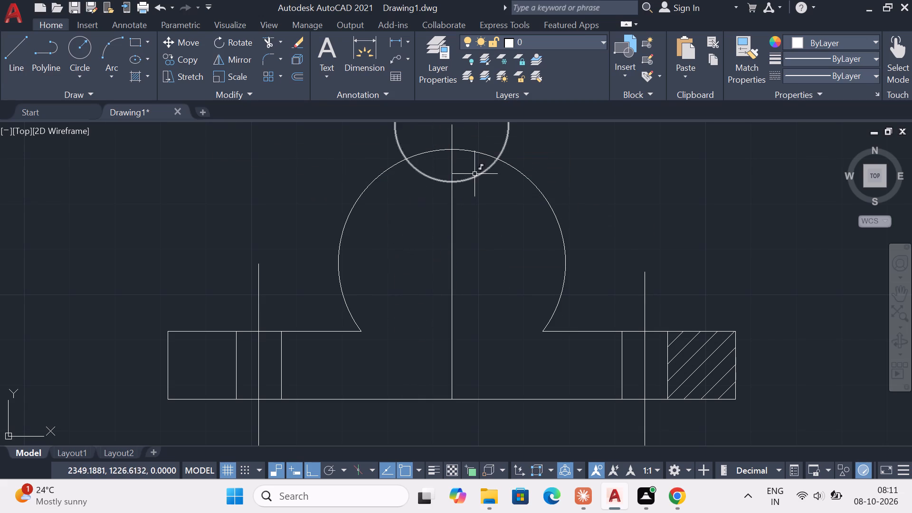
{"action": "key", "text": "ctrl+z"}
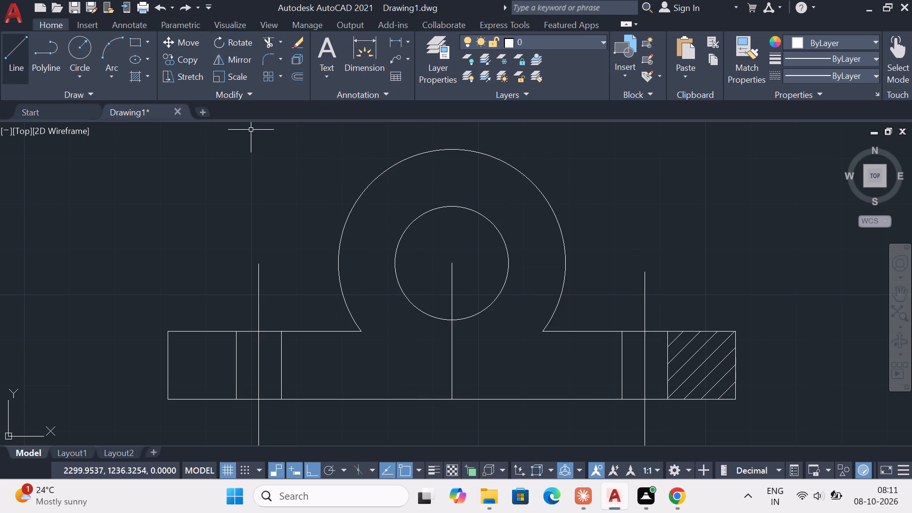
Draw a vertical line from the circles' centre upward to just beyond the top of the large arc.
{"action": "left_click", "coordinate": [23, 62]}
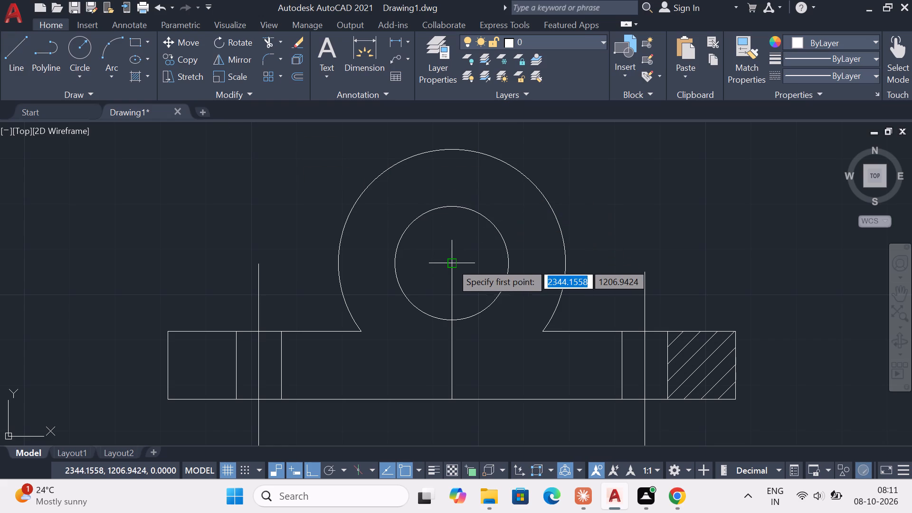
{"action": "left_click", "coordinate": [454, 265]}
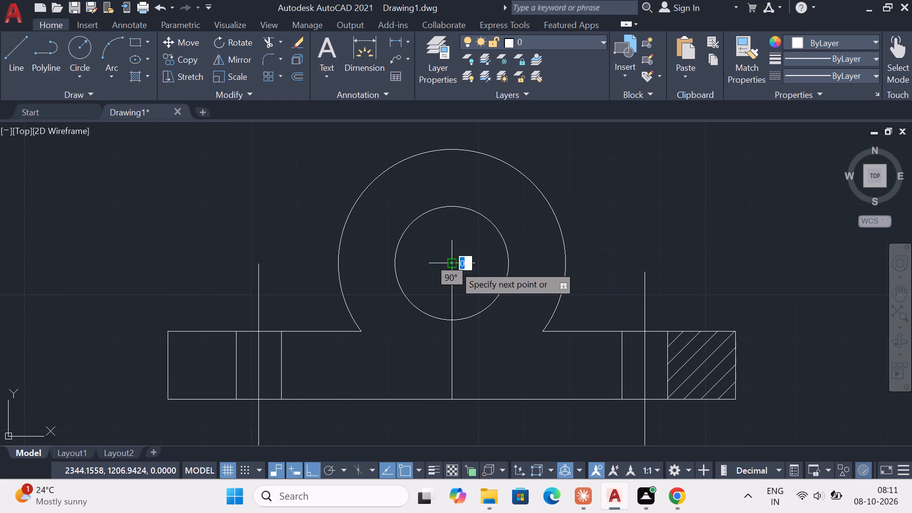
{"action": "middle_click_drag", "start_coordinate": [455, 172], "coordinate": [460, 235]}
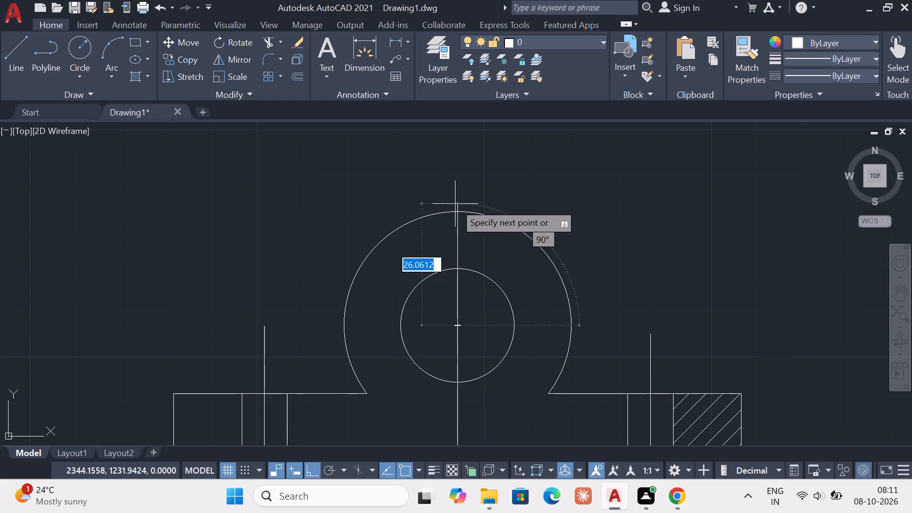
{"action": "left_click", "coordinate": [456, 192]}
{"action": "key", "text": "Escape"}
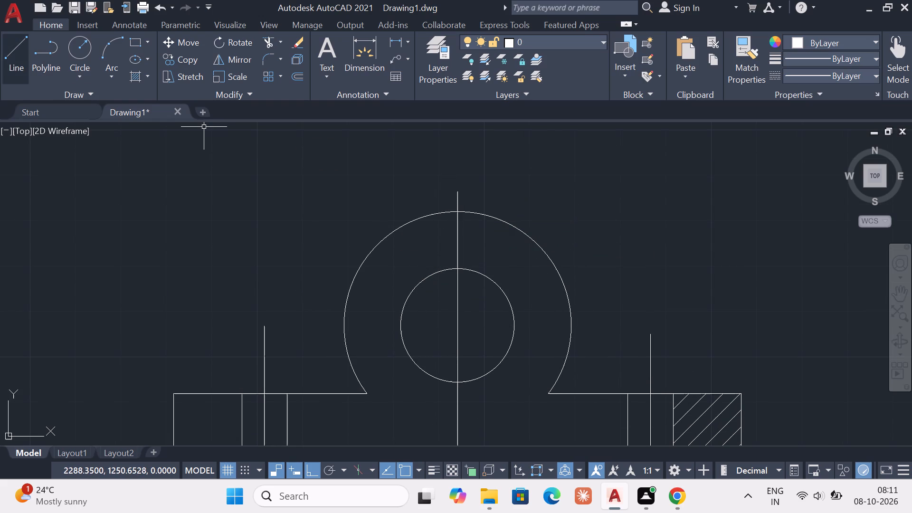
Draw a horizontal line about 46 units long from the circles' centre to the right, past the large arc.
{"action": "left_click", "coordinate": [18, 59]}
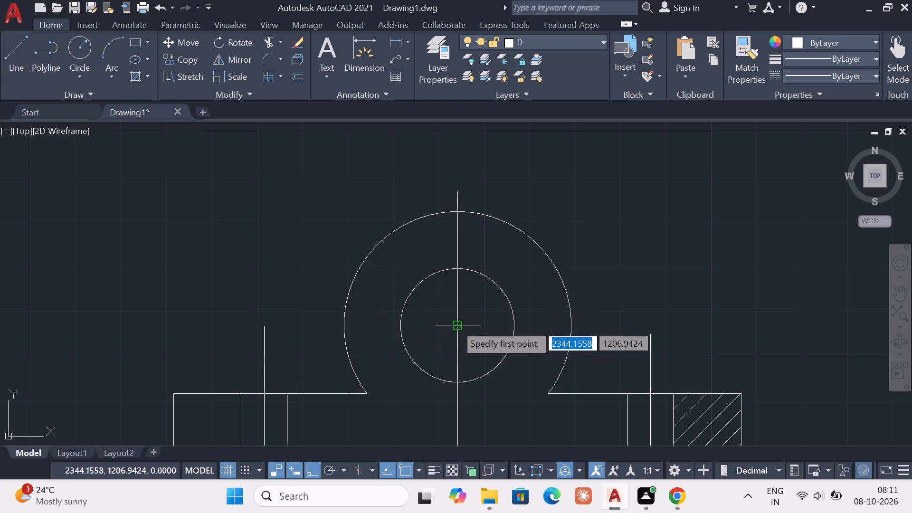
{"action": "left_click", "coordinate": [457, 324]}
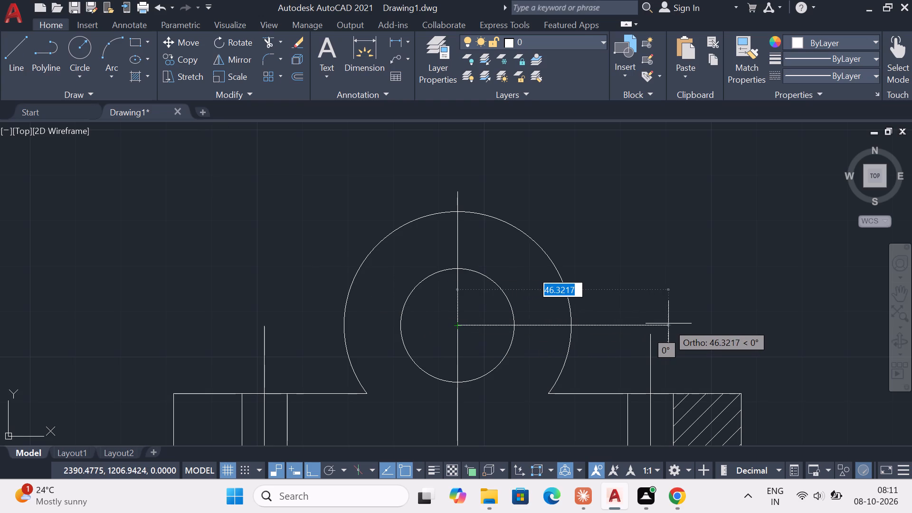
{"action": "left_click", "coordinate": [668, 323]}
{"action": "key", "text": "Escape"}
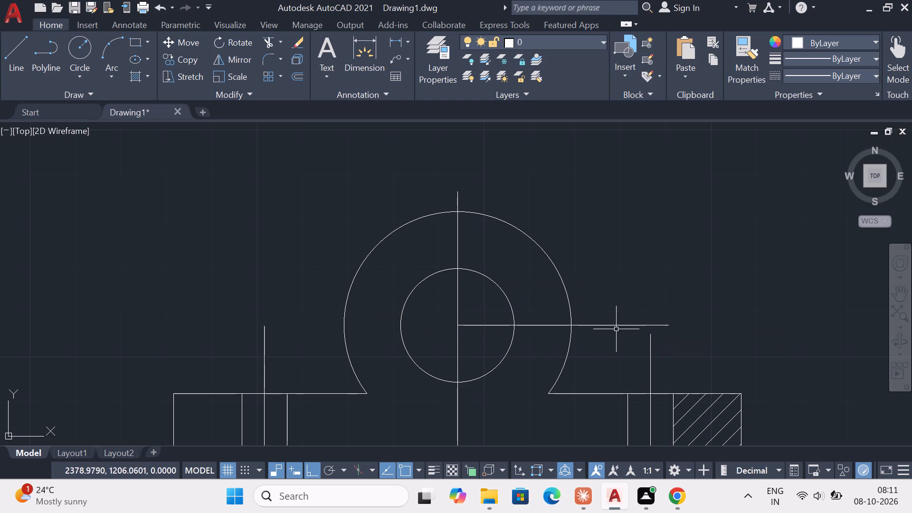
Load the ACAD_ISO08W100 (ISO long-dash short-dash) linetype from acadiso.lin and make it the current linetype.
{"action": "left_click", "coordinate": [621, 326]}
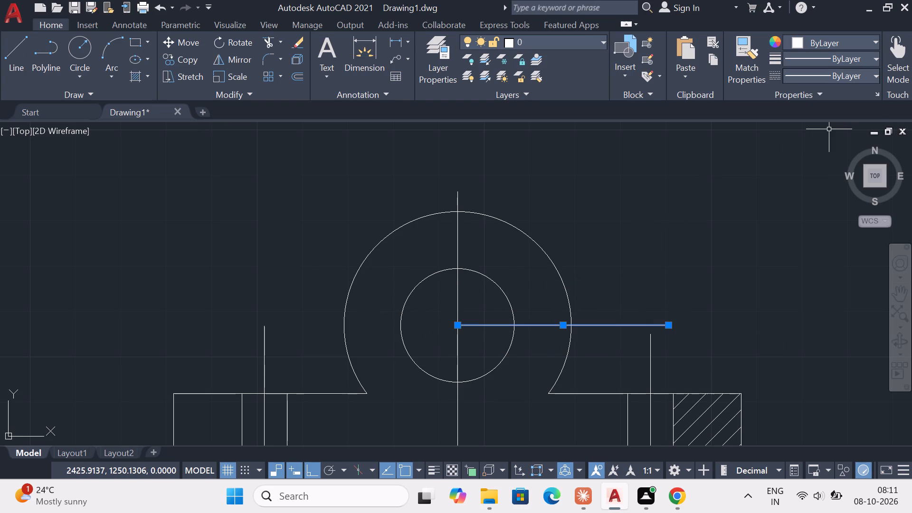
{"action": "left_click", "coordinate": [860, 78]}
{"action": "left_click", "coordinate": [849, 143]}
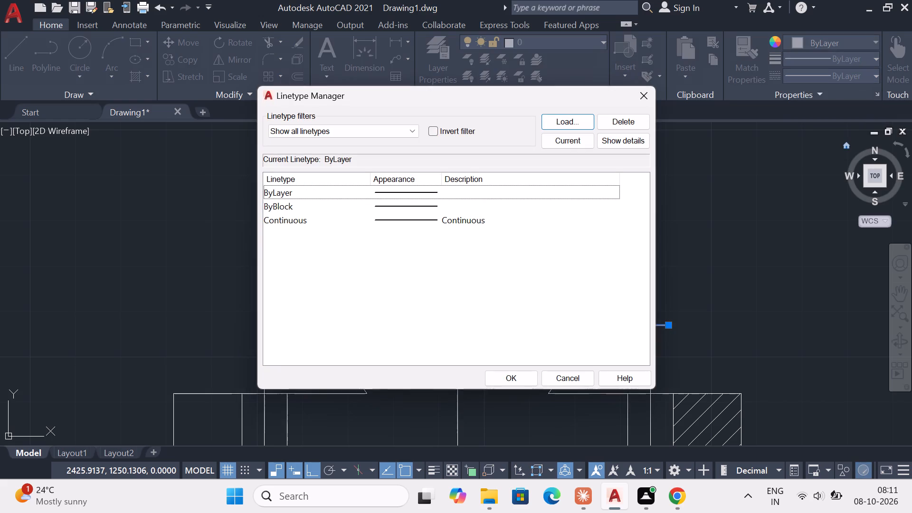
{"action": "left_click", "coordinate": [565, 117]}
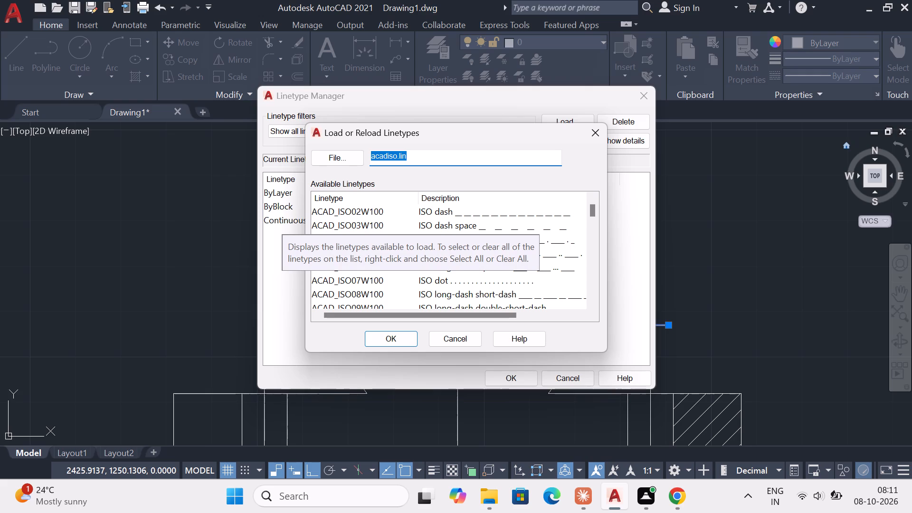
{"action": "left_click", "coordinate": [546, 297]}
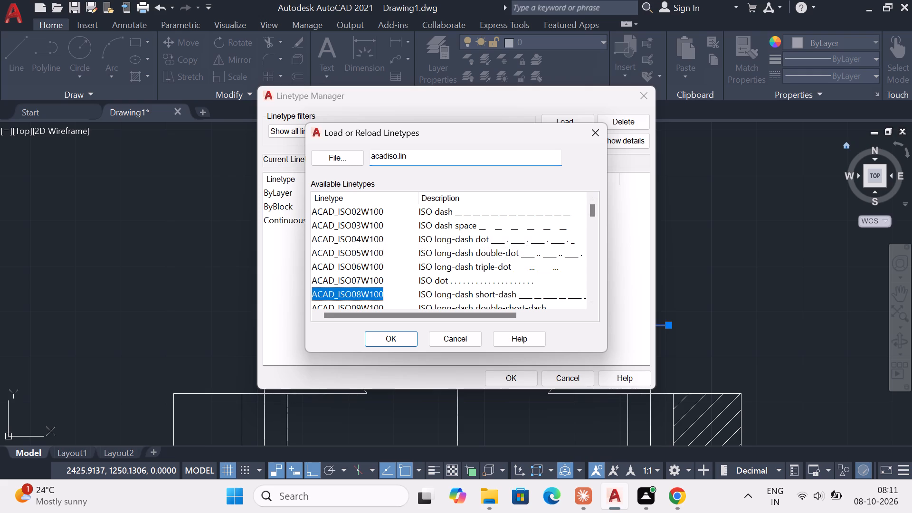
{"action": "left_click", "coordinate": [494, 296]}
{"action": "left_click", "coordinate": [396, 337]}
{"action": "left_click", "coordinate": [549, 218]}
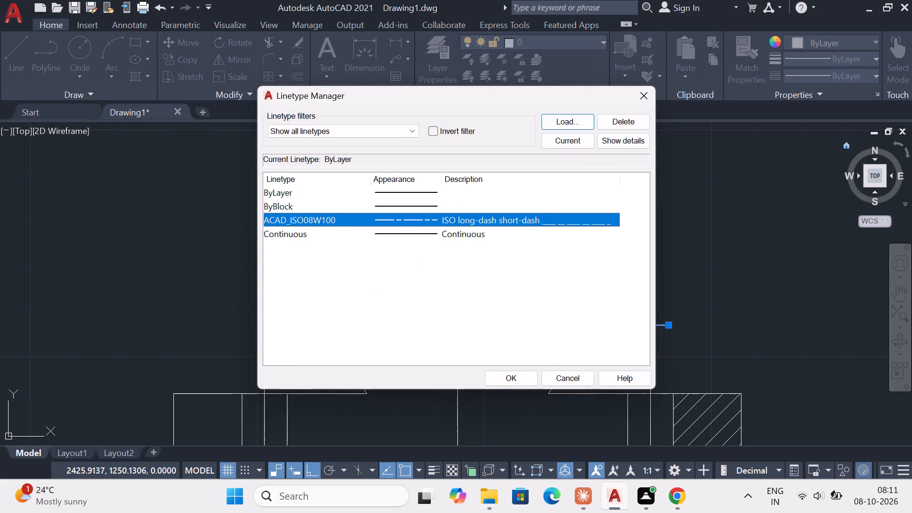
{"action": "left_click", "coordinate": [585, 140]}
{"action": "left_click", "coordinate": [516, 377]}
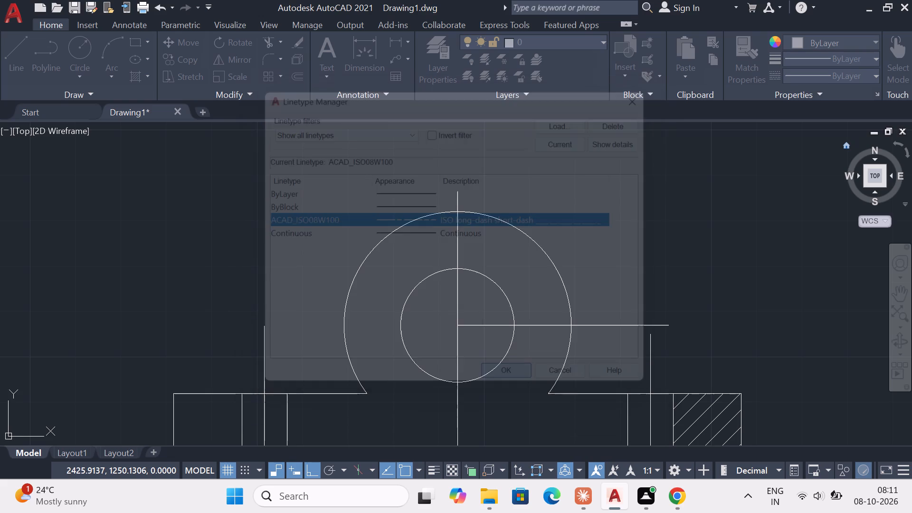
Apply the ACAD_ISO08W100 linetype to the horizontal line running right from the circles' centre.
{"action": "left_click", "coordinate": [549, 325]}
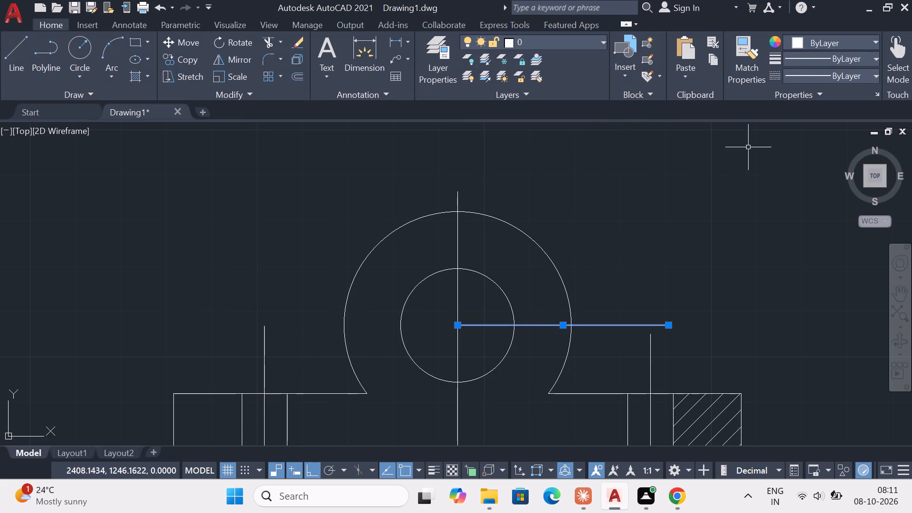
{"action": "left_click", "coordinate": [818, 74]}
{"action": "left_click", "coordinate": [823, 124]}
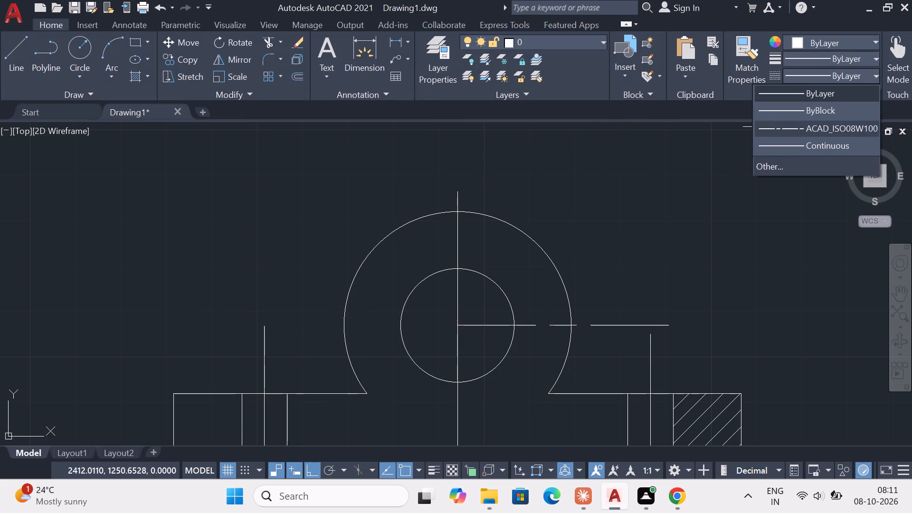
{"action": "key", "text": "Escape"}
Set the current linetype to ByBlock and the current lineweight to Default for new objects.
{"action": "left_click", "coordinate": [845, 75]}
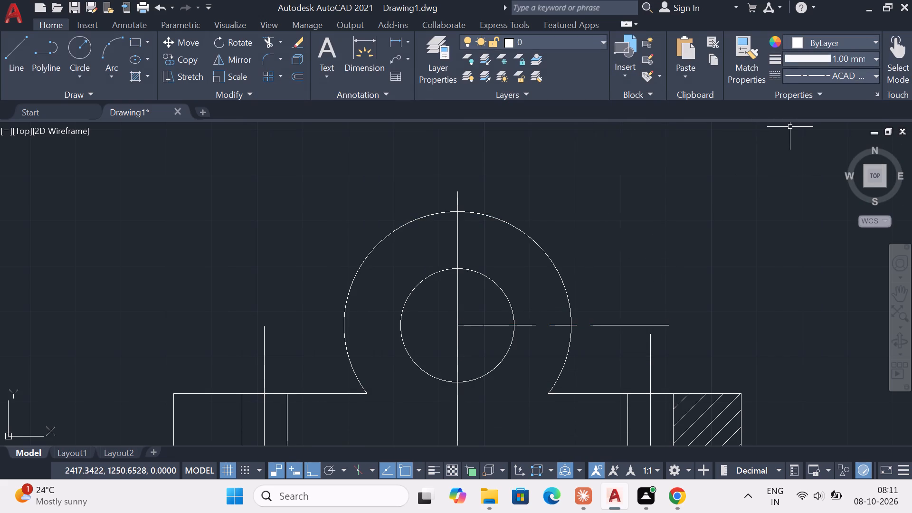
{"action": "left_click", "coordinate": [842, 107]}
{"action": "left_click", "coordinate": [857, 59]}
{"action": "scroll", "coordinate": [838, 106], "scroll_direction": "up", "scroll_amount": 4}
{"action": "scroll", "coordinate": [838, 107], "scroll_direction": "down", "scroll_amount": 1}
{"action": "scroll", "coordinate": [839, 109], "scroll_direction": "up", "scroll_amount": 1}
{"action": "scroll", "coordinate": [839, 109], "scroll_direction": "down", "scroll_amount": 1}
{"action": "scroll", "coordinate": [839, 109], "scroll_direction": "up", "scroll_amount": 1}
{"action": "scroll", "coordinate": [839, 109], "scroll_direction": "down", "scroll_amount": 1}
{"action": "scroll", "coordinate": [839, 109], "scroll_direction": "up", "scroll_amount": 3}
{"action": "scroll", "coordinate": [839, 109], "scroll_direction": "down", "scroll_amount": 1}
{"action": "scroll", "coordinate": [839, 109], "scroll_direction": "up", "scroll_amount": 5}
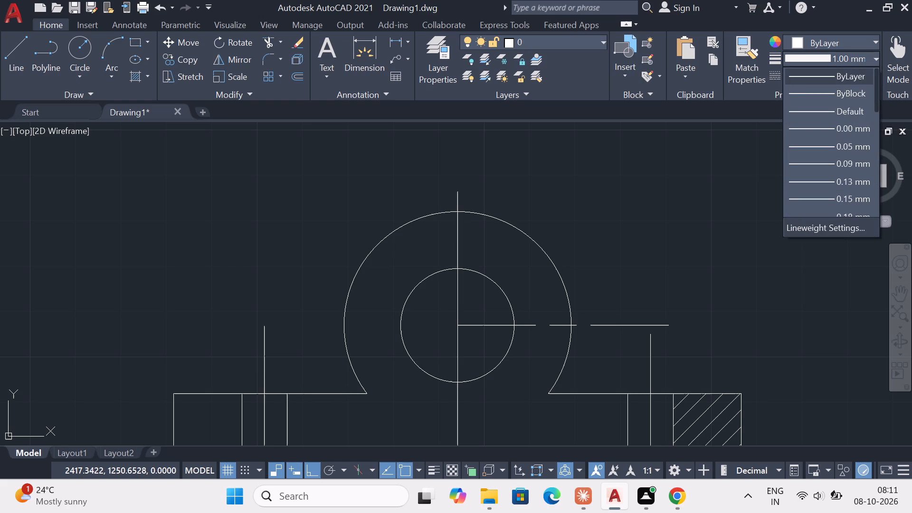
{"action": "left_click", "coordinate": [851, 76]}
{"action": "left_click", "coordinate": [856, 78]}
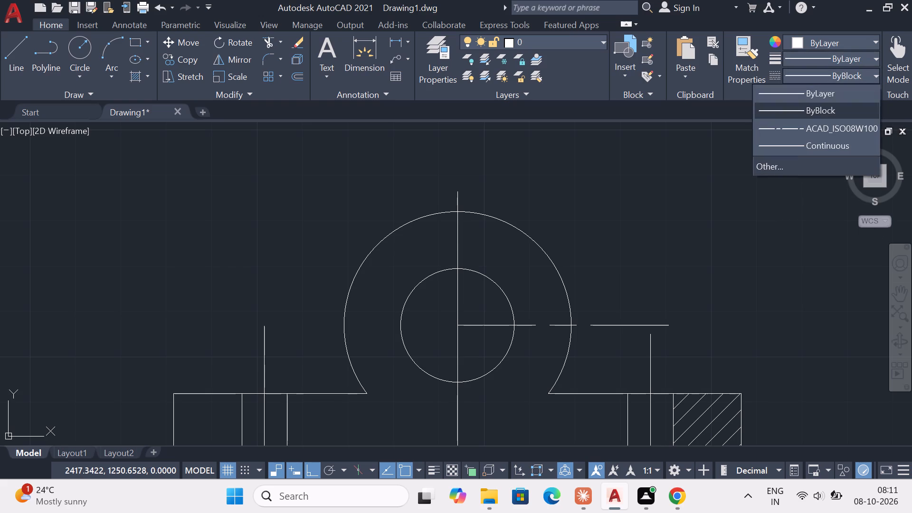
{"action": "left_click", "coordinate": [867, 54]}
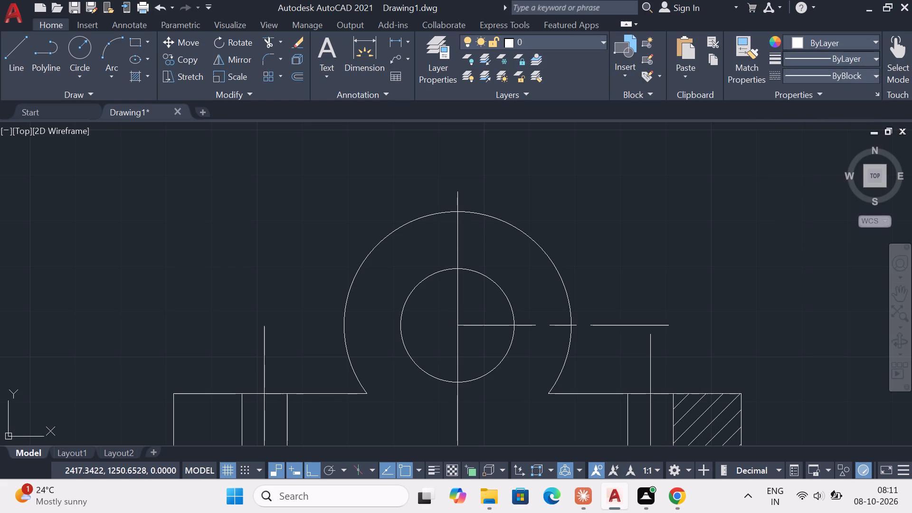
{"action": "left_click", "coordinate": [868, 58]}
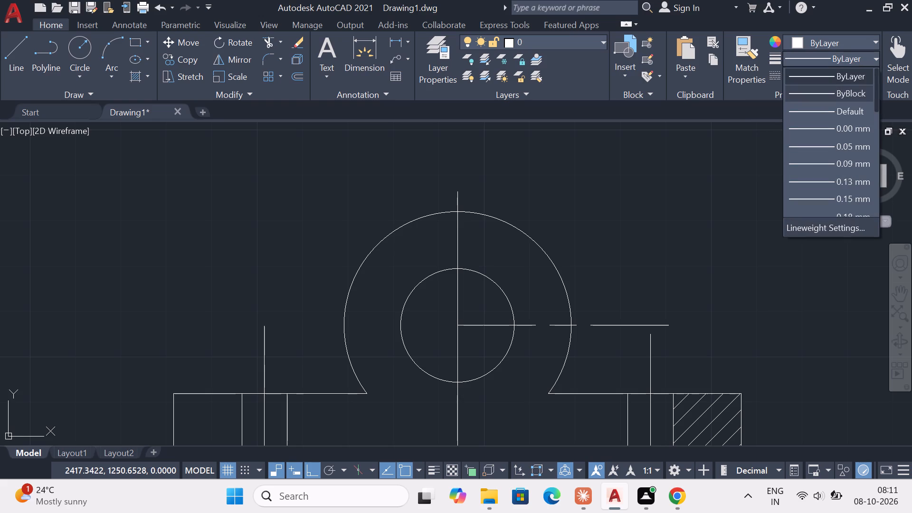
{"action": "left_click", "coordinate": [852, 109]}
{"action": "key", "text": "Escape"}
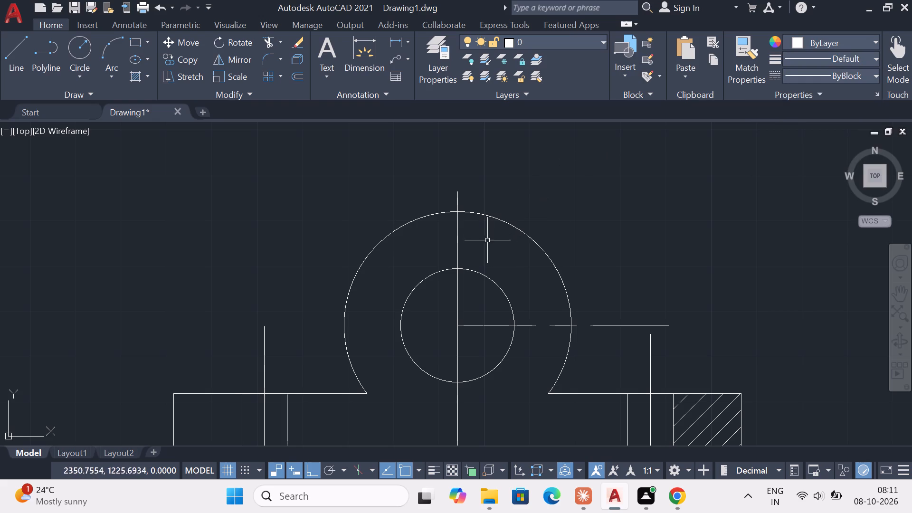
Draw connected lines from the small circle's top: 2 units left, about 9 units up, and 2 units right to the vertical centre line.
{"action": "middle_click_drag", "start_coordinate": [454, 289], "coordinate": [440, 254]}
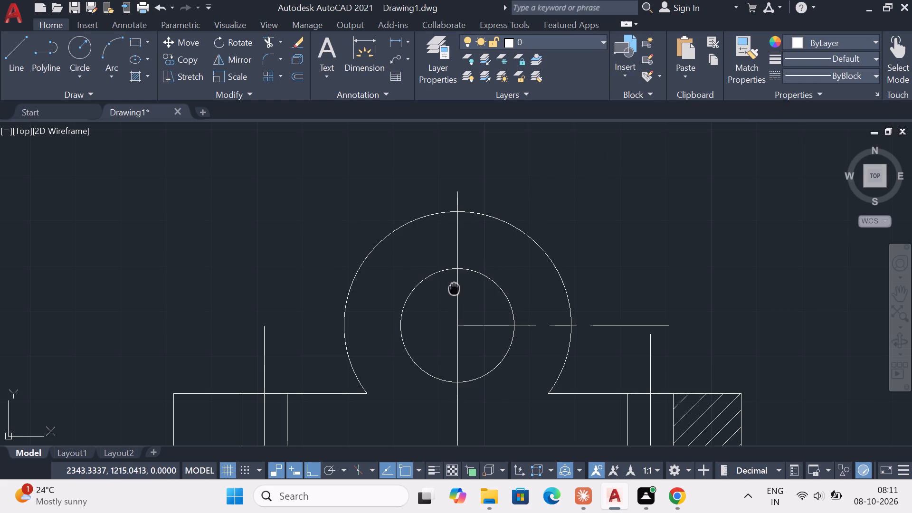
{"action": "middle_click_drag", "start_coordinate": [440, 254], "coordinate": [410, 227]}
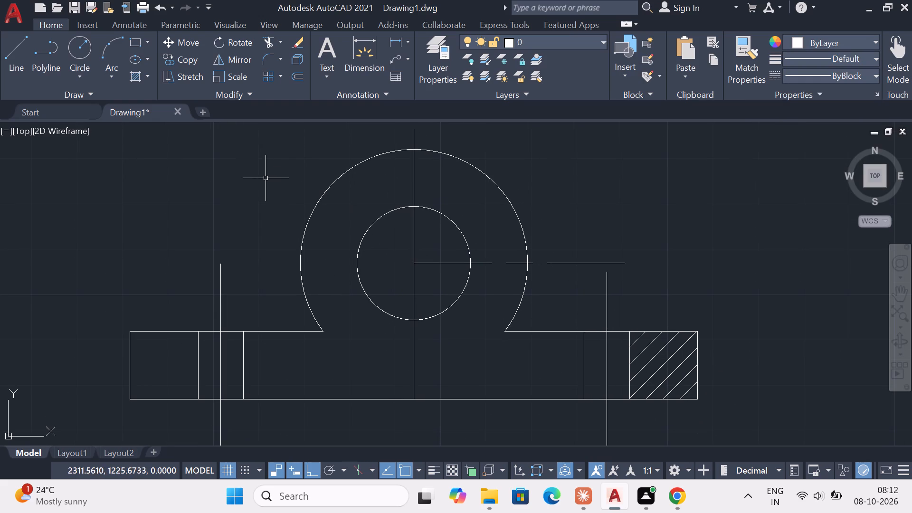
{"action": "middle_click_drag", "start_coordinate": [288, 181], "coordinate": [293, 213]}
{"action": "left_click", "coordinate": [16, 63]}
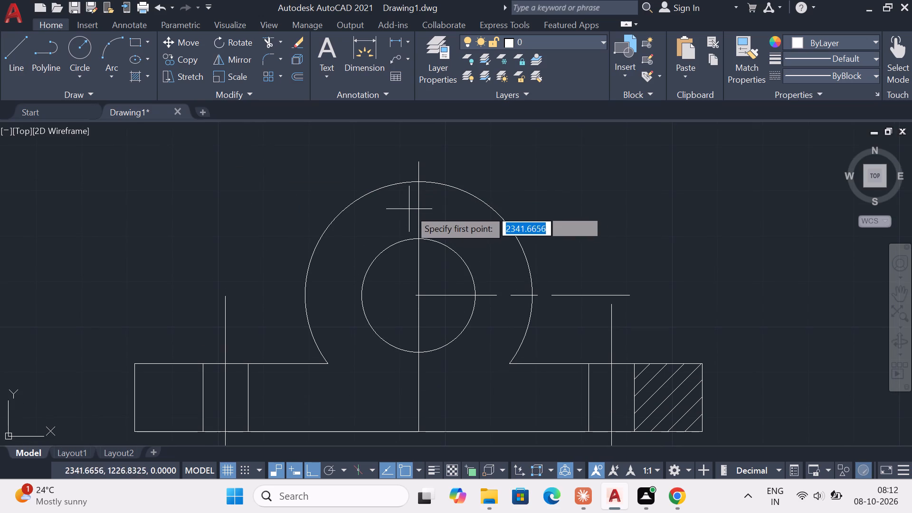
{"action": "left_click", "coordinate": [420, 238]}
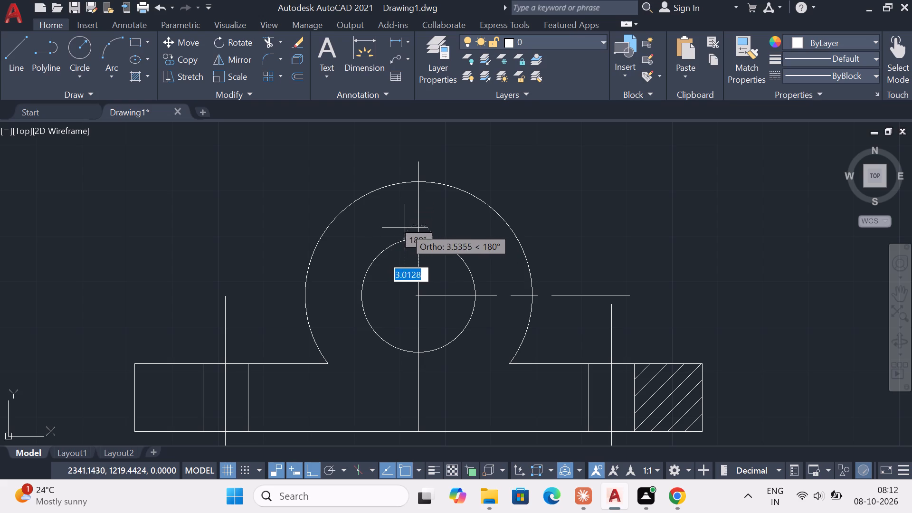
{"action": "scroll", "coordinate": [409, 228], "scroll_direction": "up", "scroll_amount": 3}
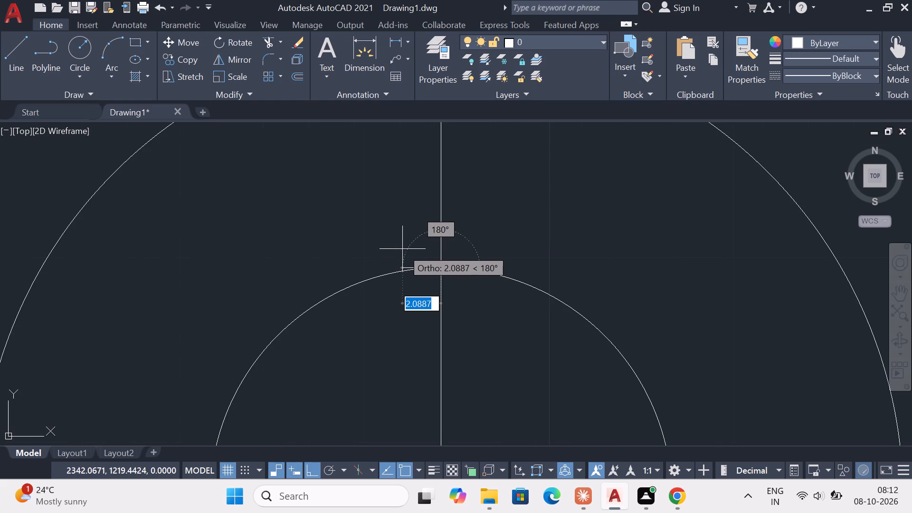
{"action": "key", "text": "2"}
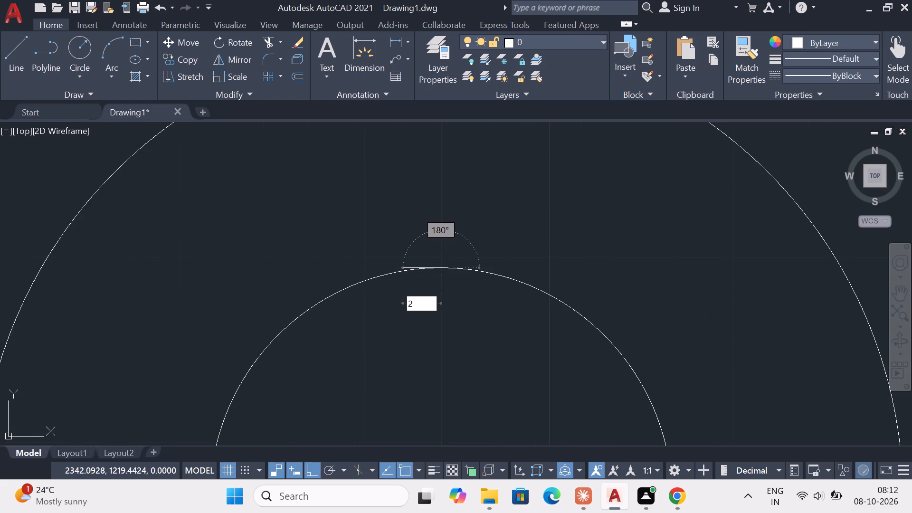
{"action": "key", "text": "Return"}
{"action": "middle_click_drag", "start_coordinate": [402, 193], "coordinate": [404, 299]}
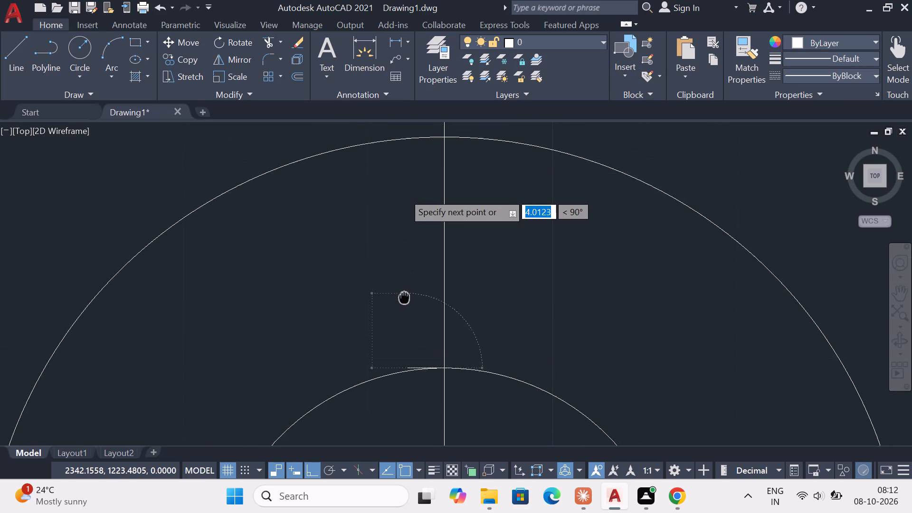
{"action": "middle_click_drag", "start_coordinate": [404, 299], "coordinate": [403, 344]}
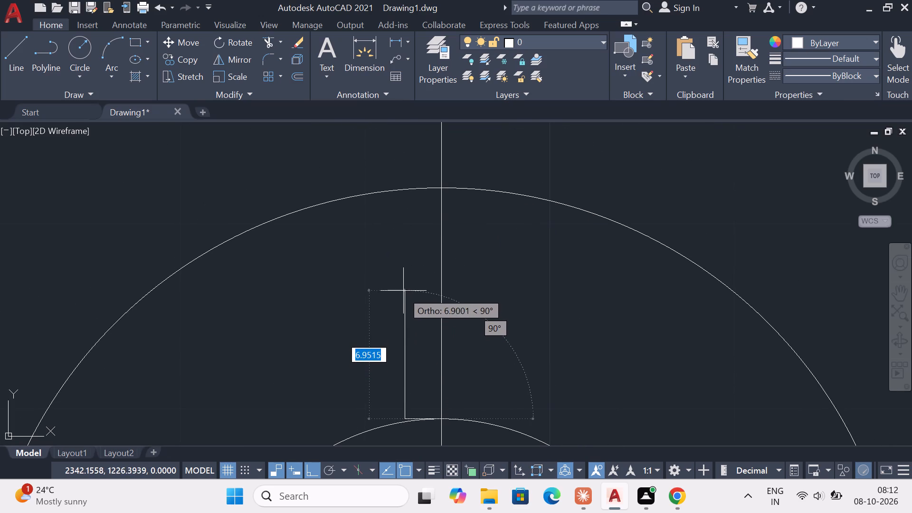
{"action": "scroll", "coordinate": [406, 276], "scroll_direction": "down", "scroll_amount": 1}
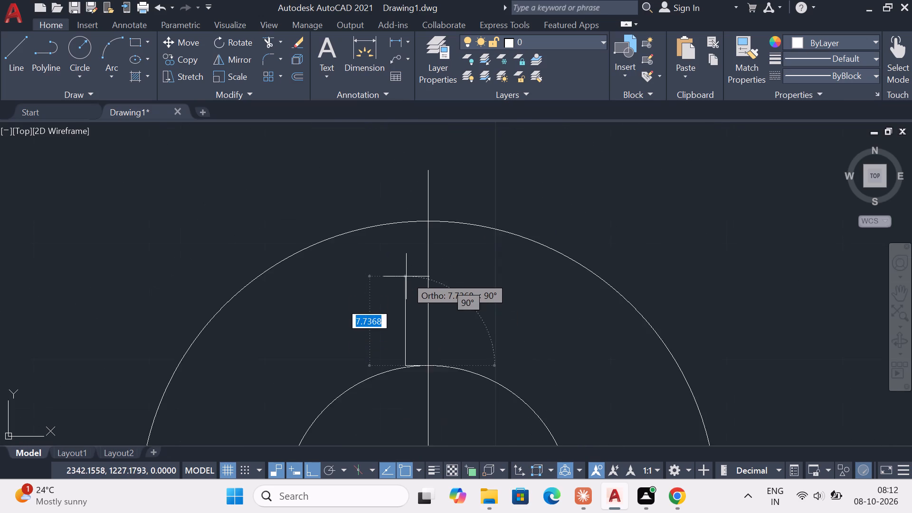
{"action": "scroll", "coordinate": [406, 276], "scroll_direction": "down", "scroll_amount": 1}
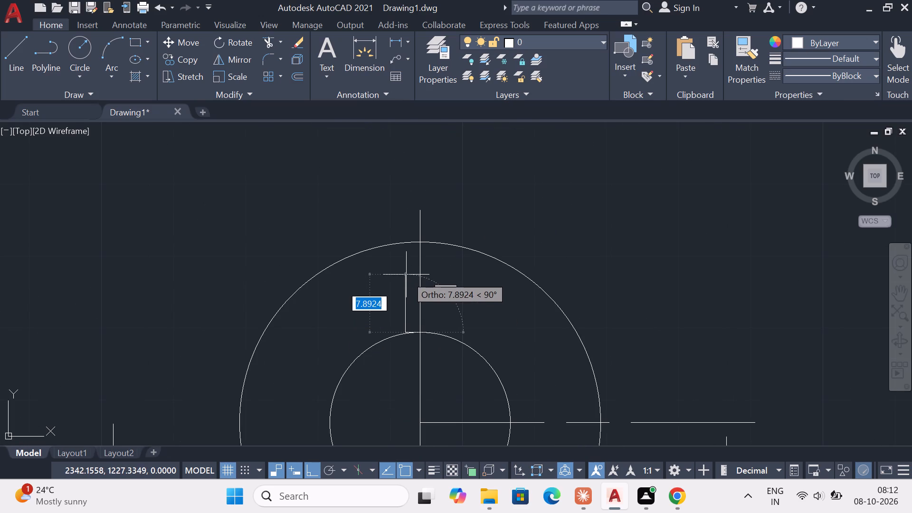
{"action": "left_click", "coordinate": [406, 267]}
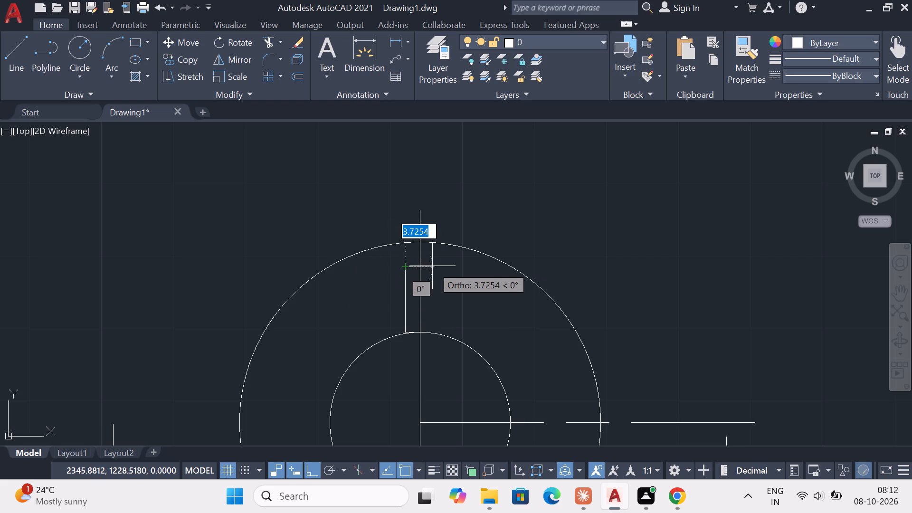
{"action": "key", "text": "2"}
{"action": "key", "text": "Return"}
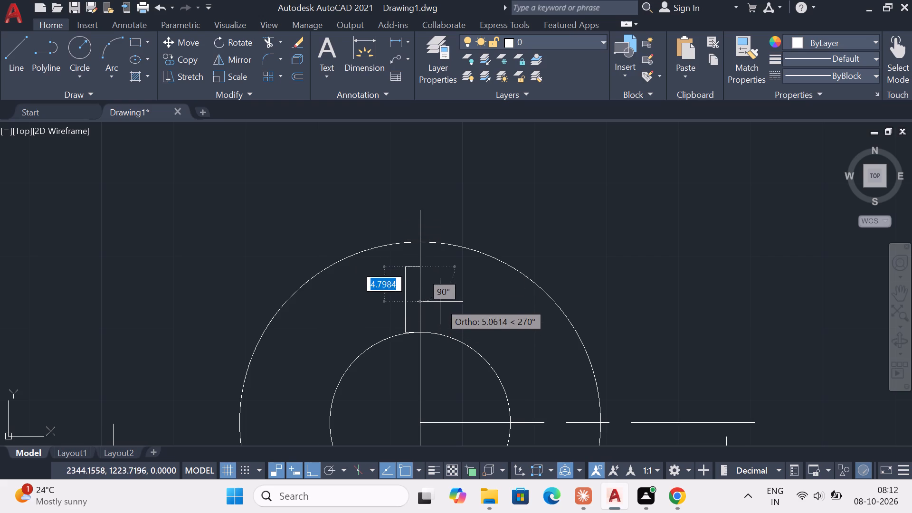
{"action": "key", "text": "Escape"}
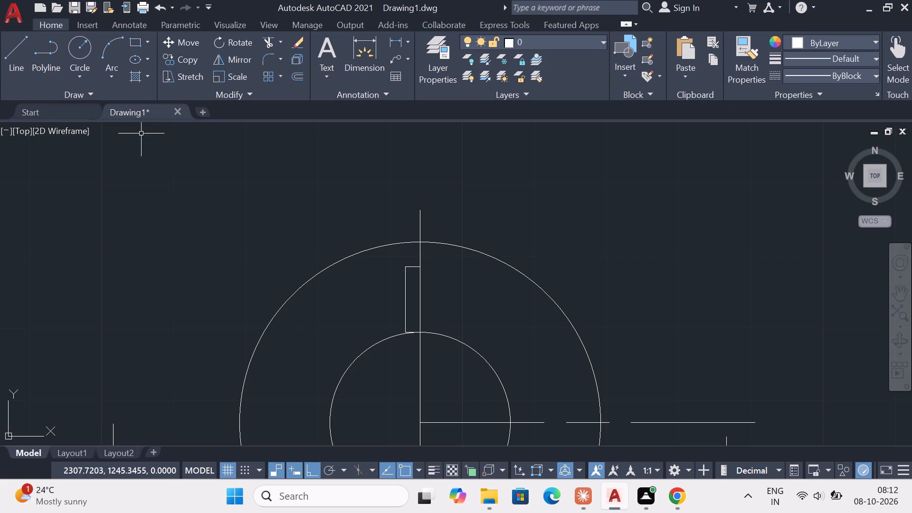
Draw connected lines from that corner on the centre line: 2 units right, and about 11 units down past the small circle's edge.
{"action": "left_click", "coordinate": [6, 57]}
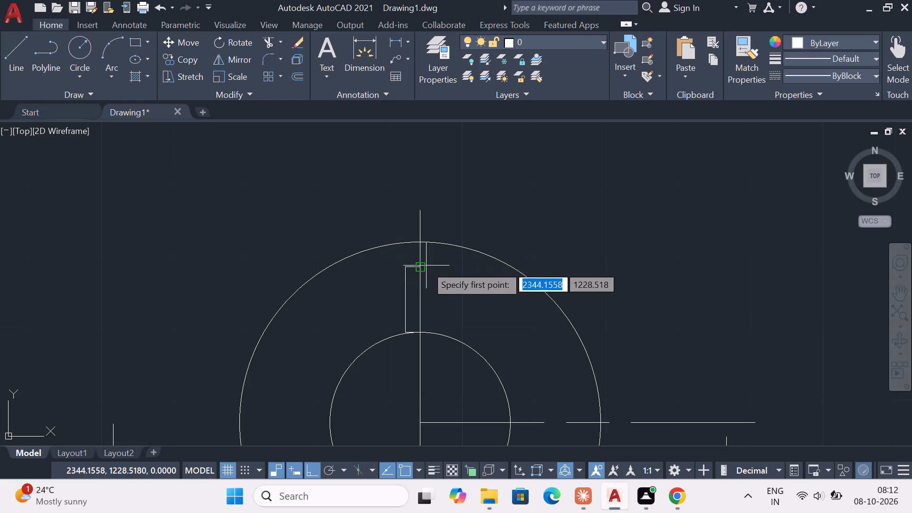
{"action": "left_click", "coordinate": [418, 266]}
{"action": "key", "text": "2"}
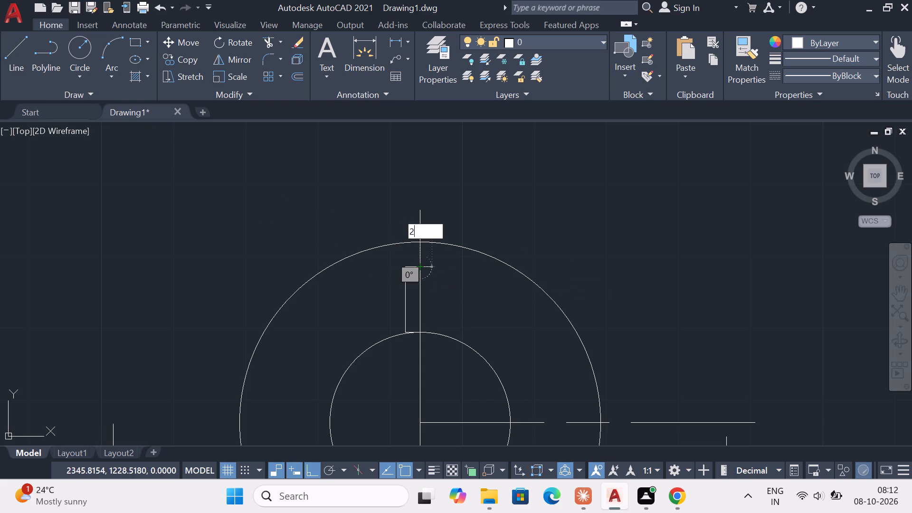
{"action": "key", "text": "Return"}
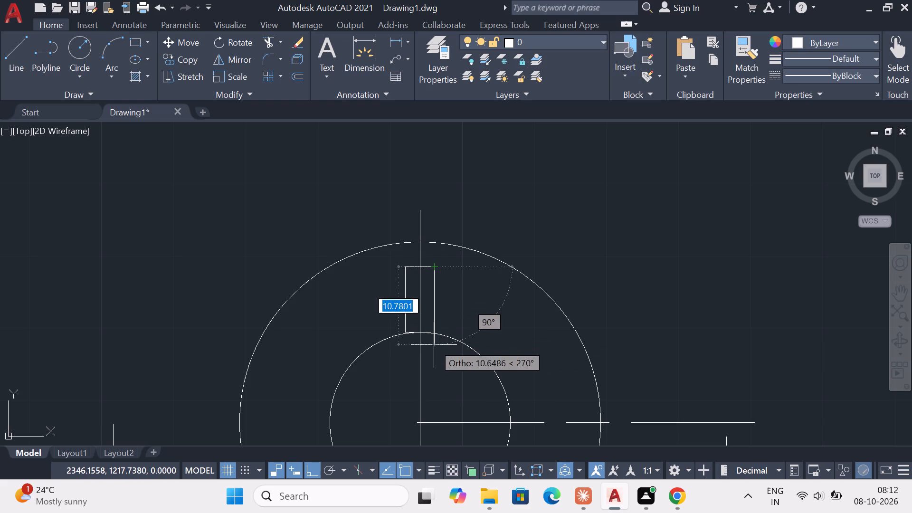
{"action": "left_click", "coordinate": [434, 346]}
{"action": "key", "text": "Escape"}
Trim the part of the narrow rectangle's right-hand line that extends inside the small circle.
{"action": "scroll", "coordinate": [436, 323], "scroll_direction": "up", "scroll_amount": 2}
{"action": "type", "text": "tr"}
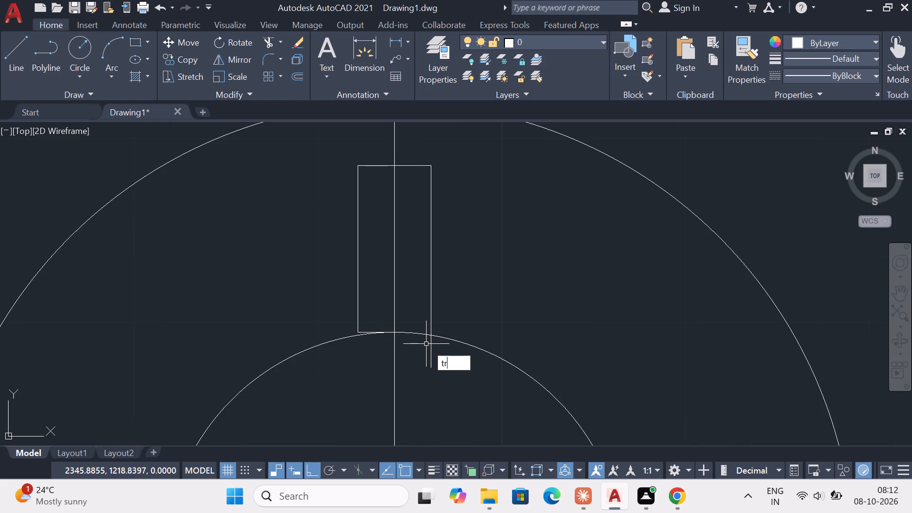
{"action": "key", "text": "Return"}
{"action": "key", "text": "Return"}
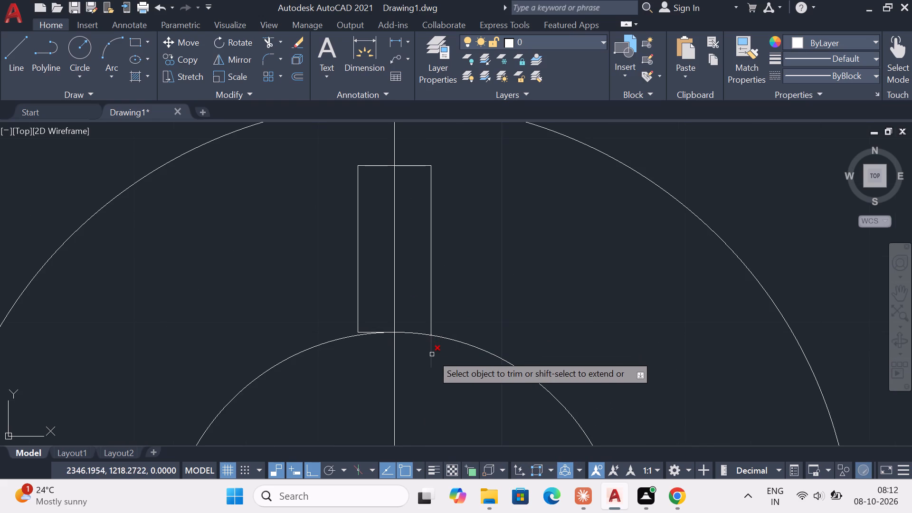
{"action": "left_click", "coordinate": [433, 355]}
{"action": "key", "text": "Escape"}
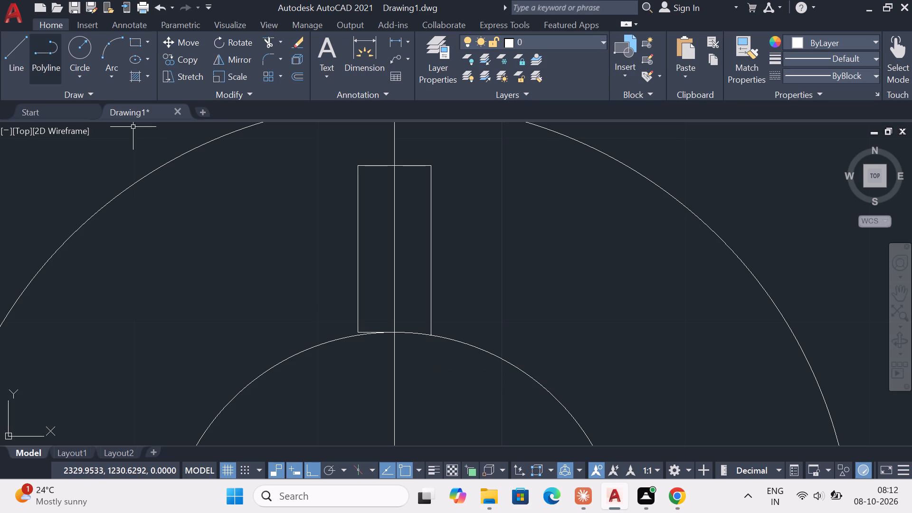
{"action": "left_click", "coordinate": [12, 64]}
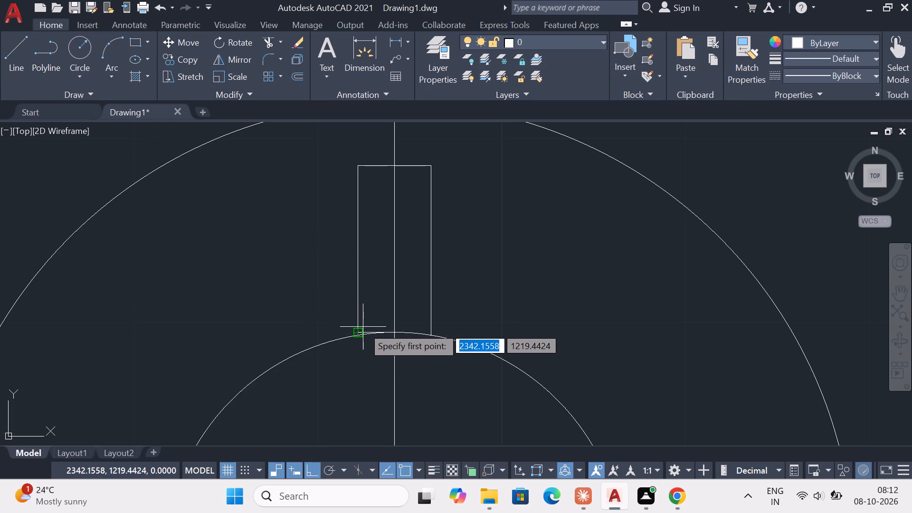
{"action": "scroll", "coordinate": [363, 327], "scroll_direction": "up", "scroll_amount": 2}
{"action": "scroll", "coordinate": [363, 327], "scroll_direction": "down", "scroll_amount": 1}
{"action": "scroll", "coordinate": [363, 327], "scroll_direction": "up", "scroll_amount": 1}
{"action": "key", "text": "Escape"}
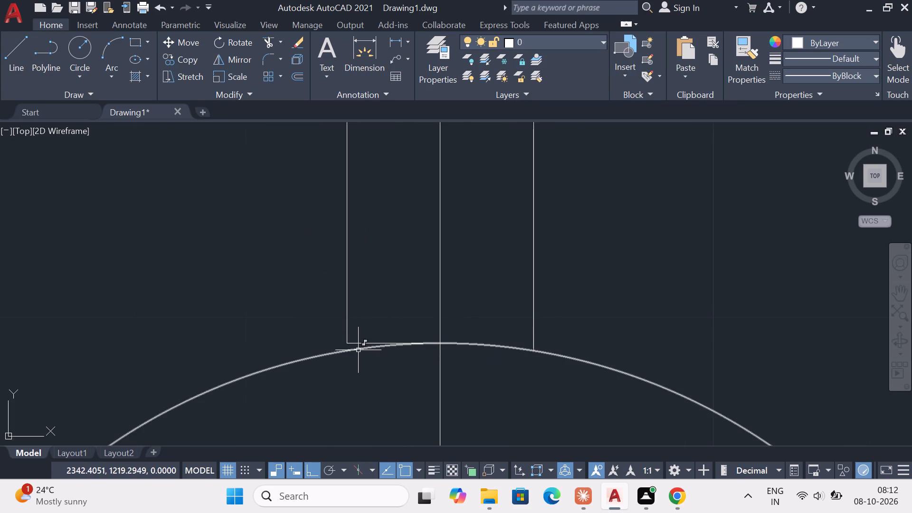
Delete the short horizontal line at the bottom of the narrow rectangle, beside the small circle's top.
{"action": "left_click", "coordinate": [356, 343]}
{"action": "key", "text": "Delete"}
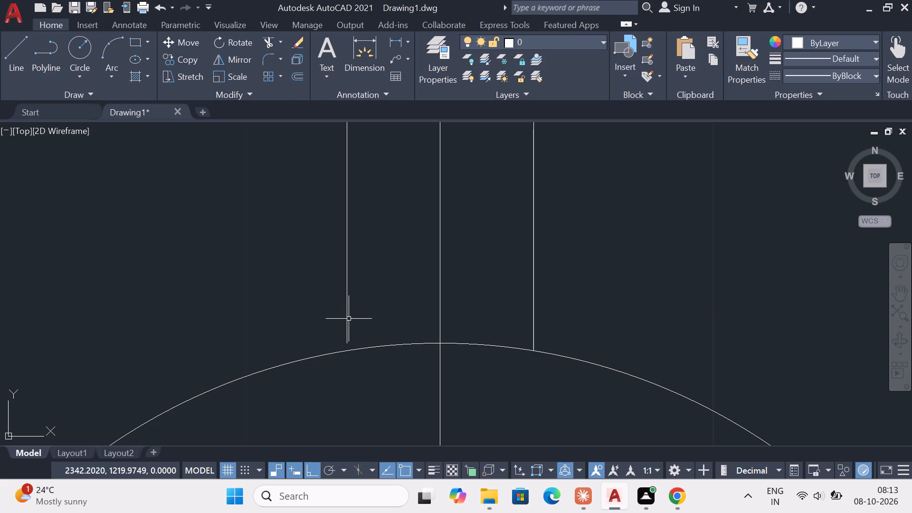
Stretch the lower end of the narrow rectangle's left-hand line straight down past the small circle's edge.
{"action": "left_click", "coordinate": [349, 319]}
{"action": "key", "text": "Escape"}
{"action": "left_click", "coordinate": [348, 328]}
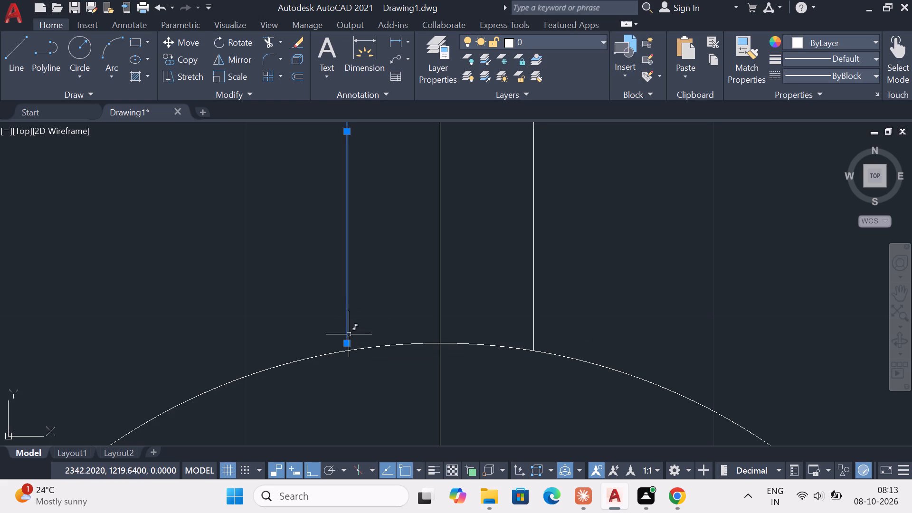
{"action": "left_click", "coordinate": [349, 342]}
{"action": "left_click", "coordinate": [354, 375]}
{"action": "key", "text": "Escape"}
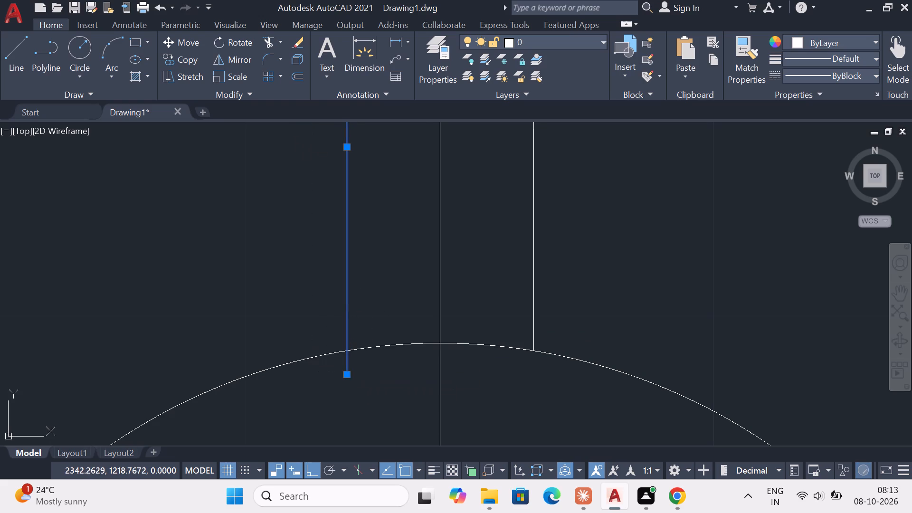
Trim the part of the narrow rectangle's left-hand line that extends inside the small circle.
{"action": "scroll", "coordinate": [345, 371], "scroll_direction": "up", "scroll_amount": 5}
{"action": "scroll", "coordinate": [345, 371], "scroll_direction": "down", "scroll_amount": 3}
{"action": "scroll", "coordinate": [345, 371], "scroll_direction": "up", "scroll_amount": 1}
{"action": "scroll", "coordinate": [345, 371], "scroll_direction": "down", "scroll_amount": 7}
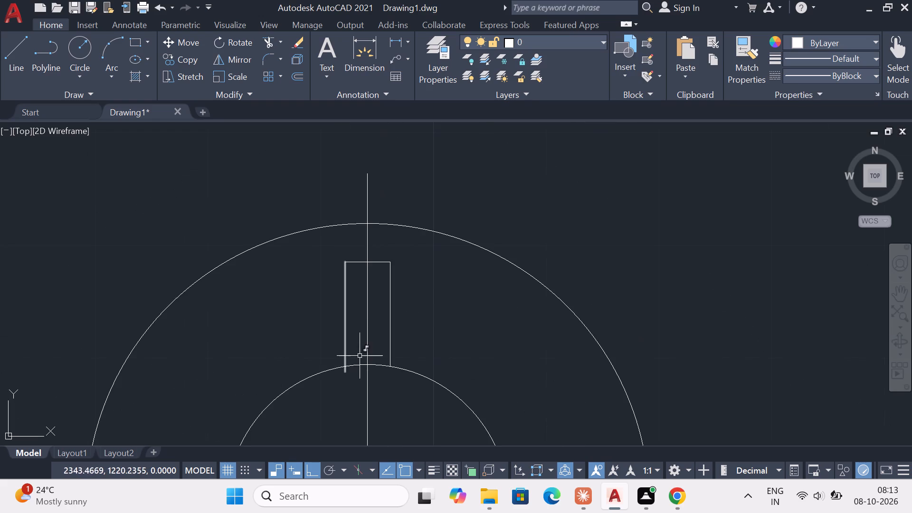
{"action": "type", "text": "tr"}
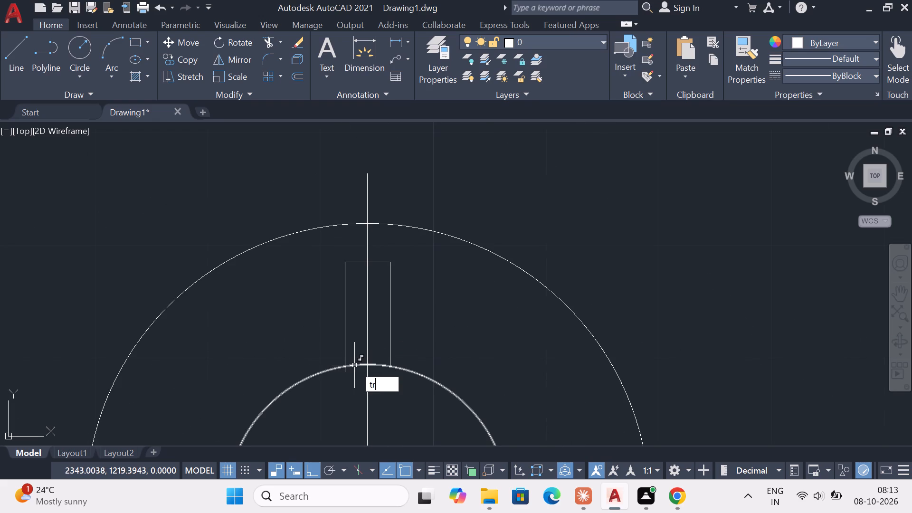
{"action": "key", "text": "Return"}
{"action": "key", "text": "Return"}
{"action": "scroll", "coordinate": [348, 370], "scroll_direction": "up", "scroll_amount": 2}
{"action": "scroll", "coordinate": [349, 370], "scroll_direction": "down", "scroll_amount": 1}
{"action": "scroll", "coordinate": [349, 370], "scroll_direction": "up", "scroll_amount": 3}
{"action": "left_click", "coordinate": [316, 374]}
{"action": "key", "text": "Escape"}
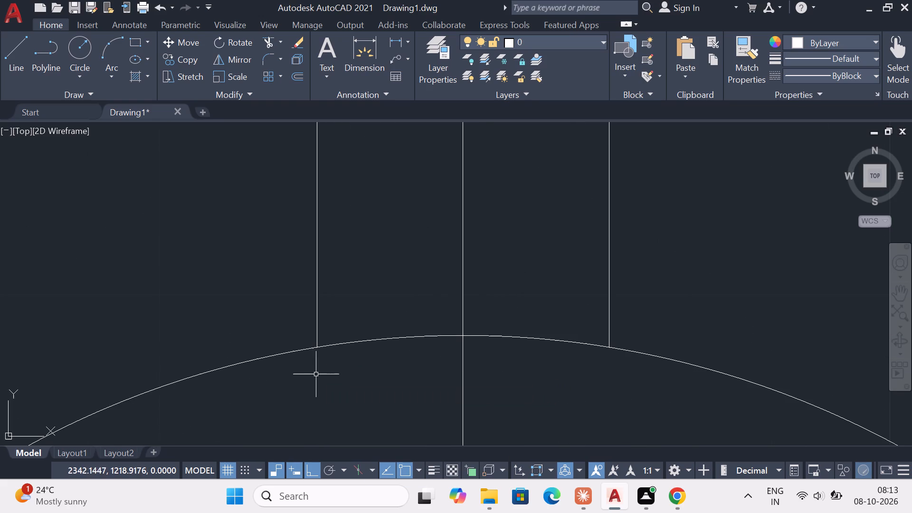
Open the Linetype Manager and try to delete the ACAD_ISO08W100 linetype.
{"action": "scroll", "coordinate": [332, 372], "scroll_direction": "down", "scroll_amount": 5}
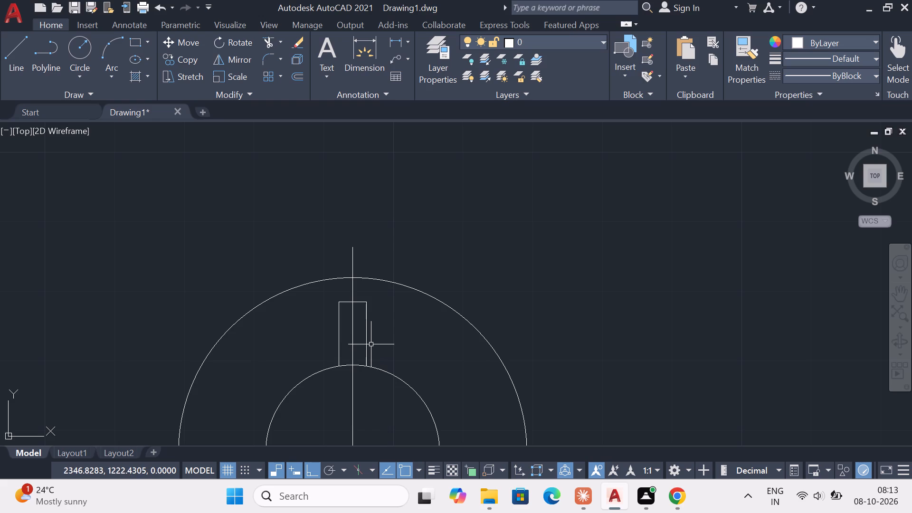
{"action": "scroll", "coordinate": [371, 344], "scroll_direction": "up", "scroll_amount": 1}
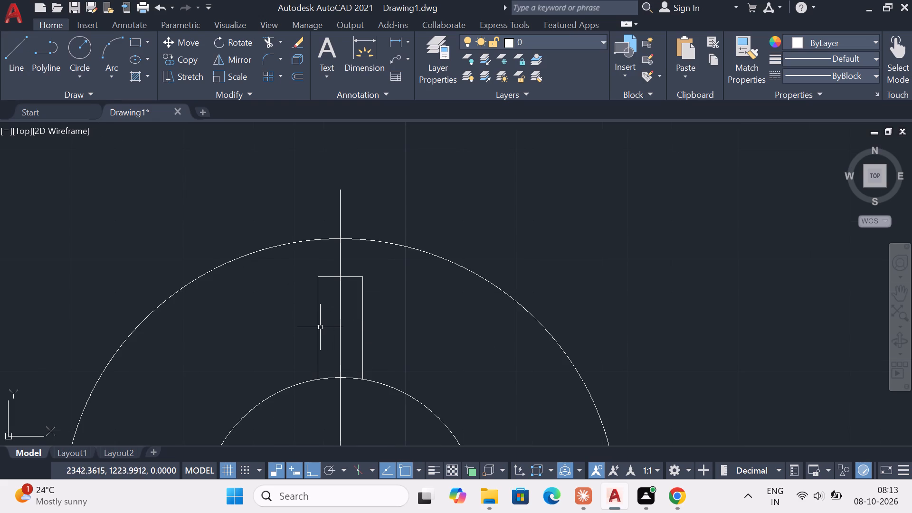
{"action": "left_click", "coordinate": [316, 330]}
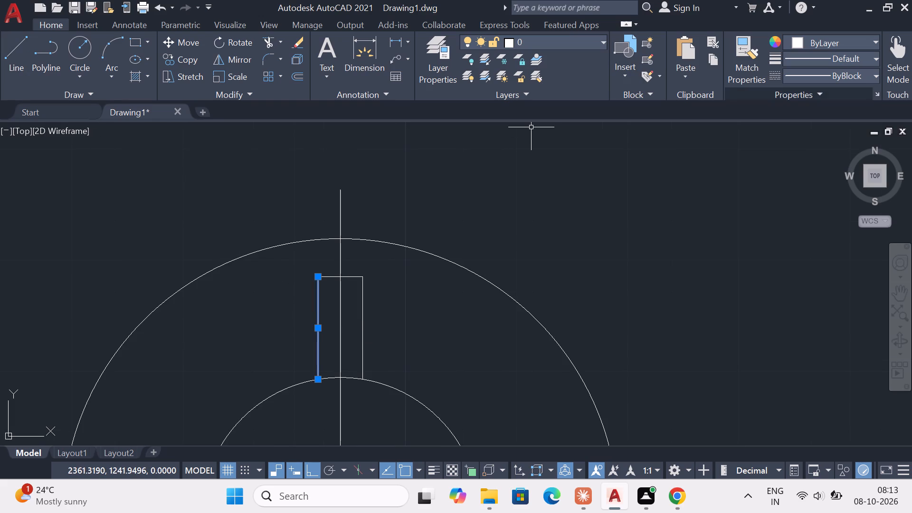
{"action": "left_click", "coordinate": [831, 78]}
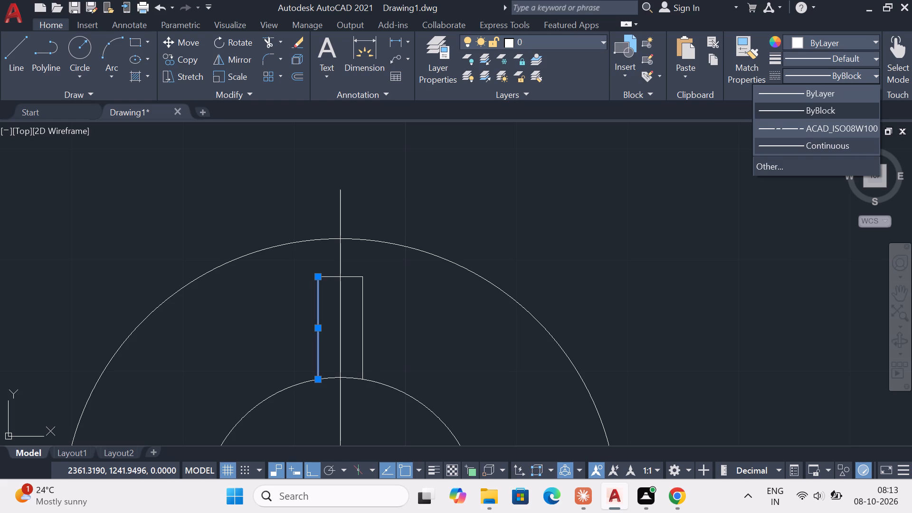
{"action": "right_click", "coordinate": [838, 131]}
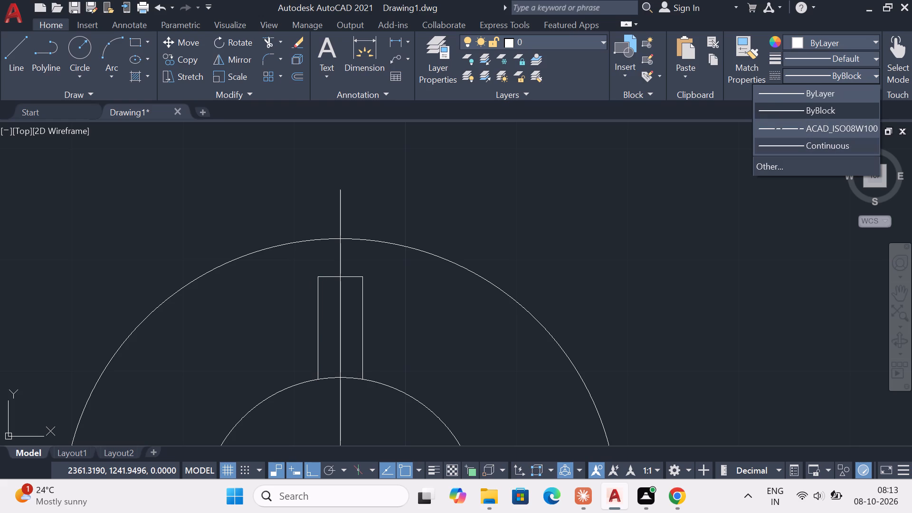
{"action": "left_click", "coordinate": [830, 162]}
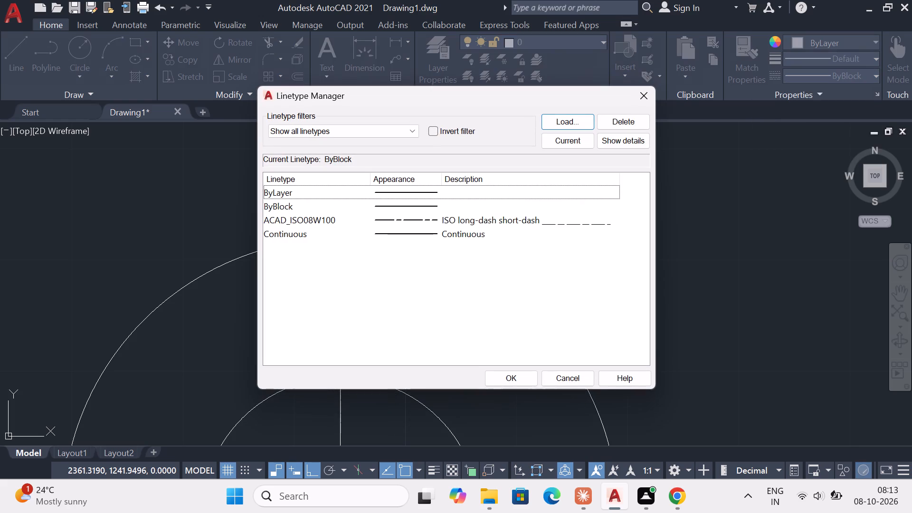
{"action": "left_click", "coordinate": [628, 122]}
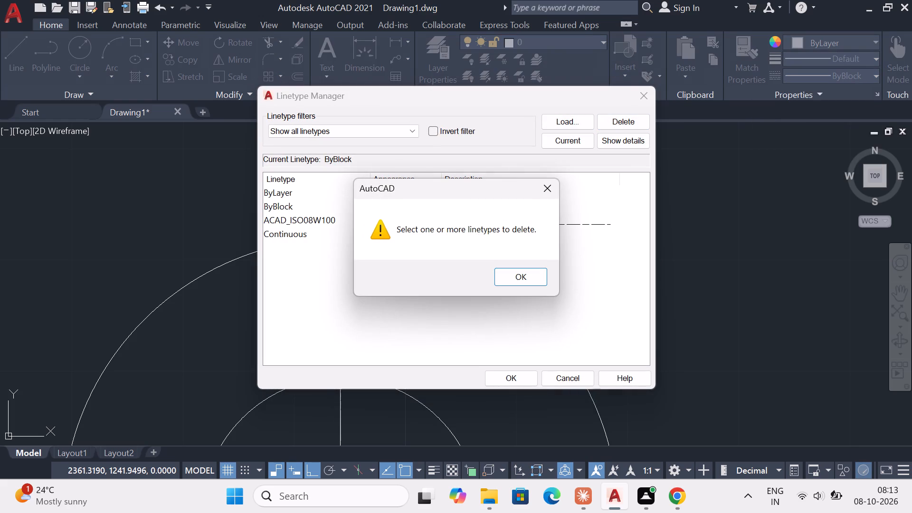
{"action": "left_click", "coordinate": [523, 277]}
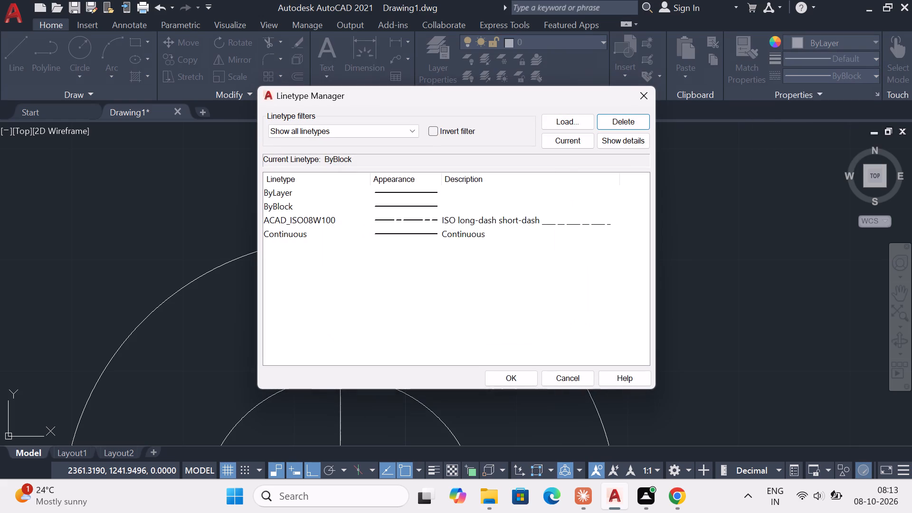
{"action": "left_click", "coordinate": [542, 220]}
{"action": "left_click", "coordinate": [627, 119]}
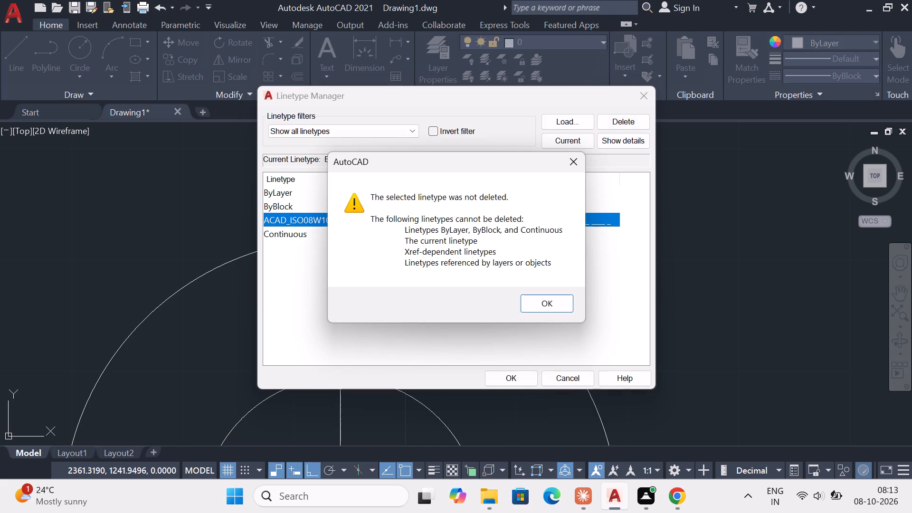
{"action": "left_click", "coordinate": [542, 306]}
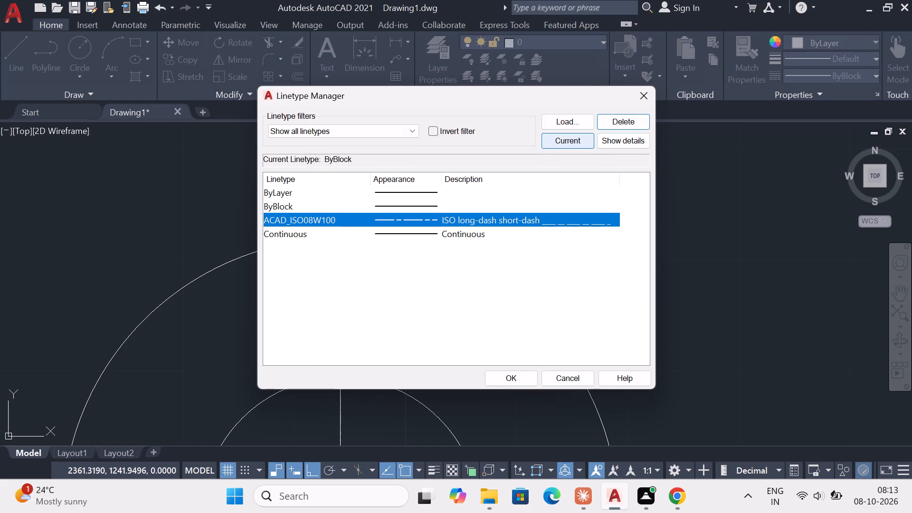
Load the ACAD_ISO02W100 ISO dash linetype from acadiso.lin.
{"action": "left_click", "coordinate": [579, 123]}
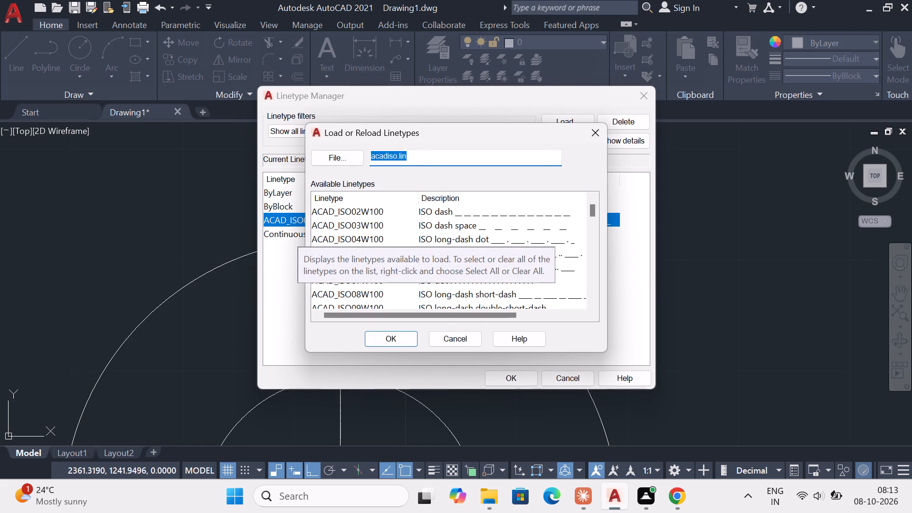
{"action": "left_click", "coordinate": [557, 215]}
{"action": "left_click", "coordinate": [389, 338]}
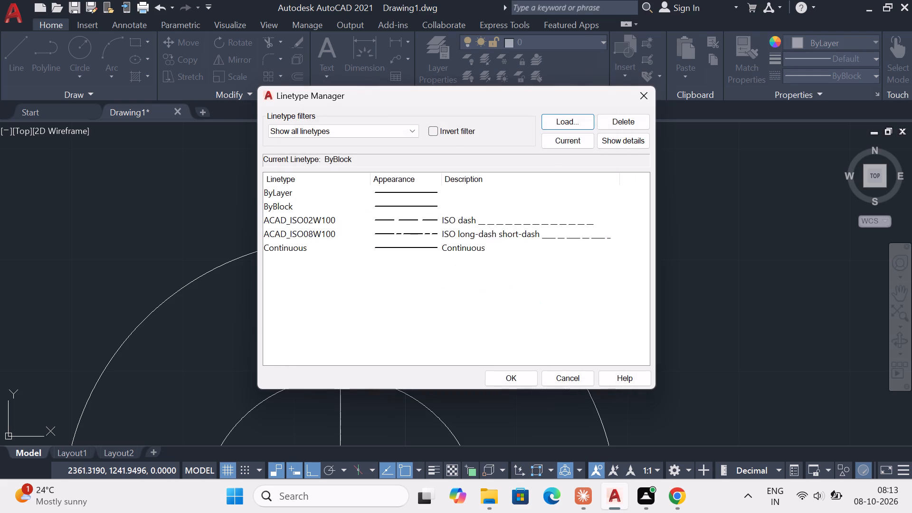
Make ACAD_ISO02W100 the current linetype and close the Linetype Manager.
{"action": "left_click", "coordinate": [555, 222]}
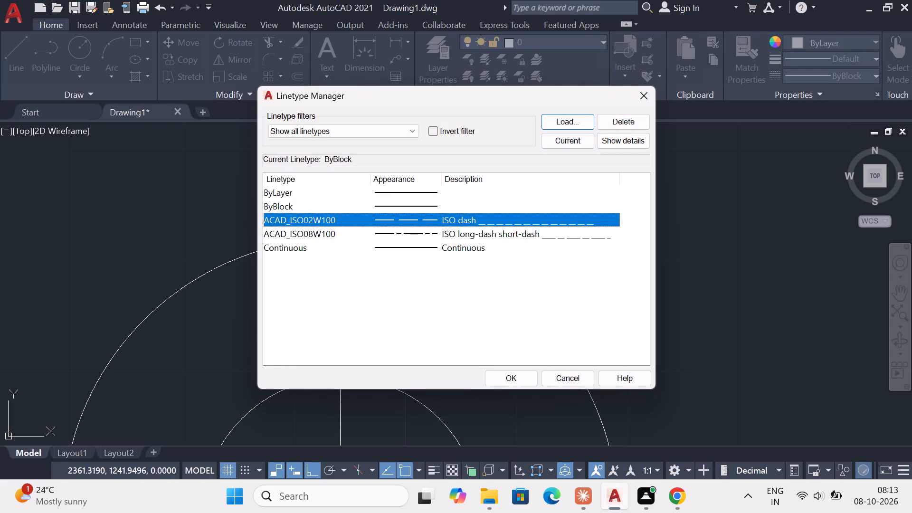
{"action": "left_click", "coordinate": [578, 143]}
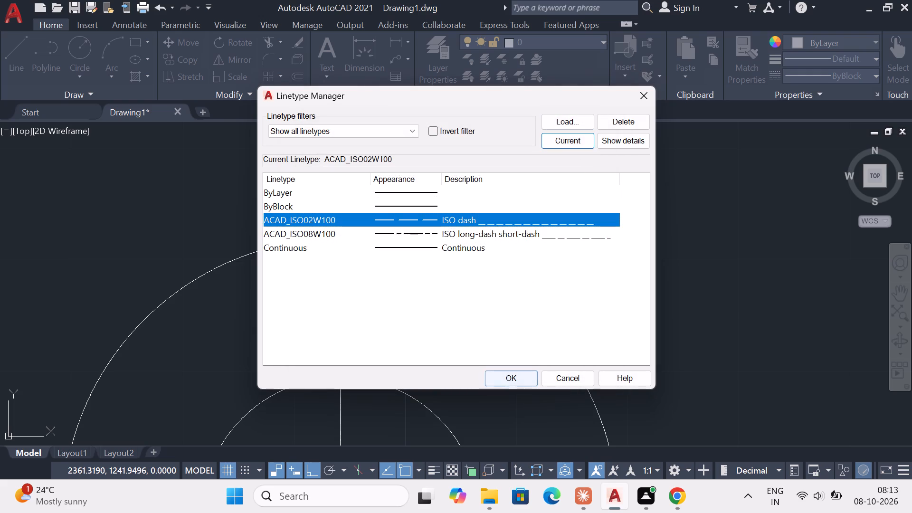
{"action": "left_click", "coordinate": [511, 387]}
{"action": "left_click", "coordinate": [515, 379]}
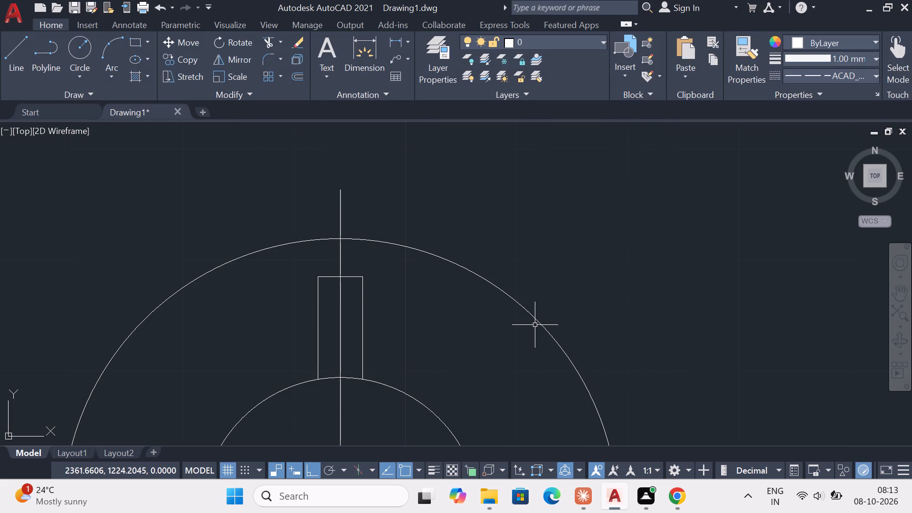
Set the current linetype for new objects to ByLayer.
{"action": "left_click", "coordinate": [844, 78]}
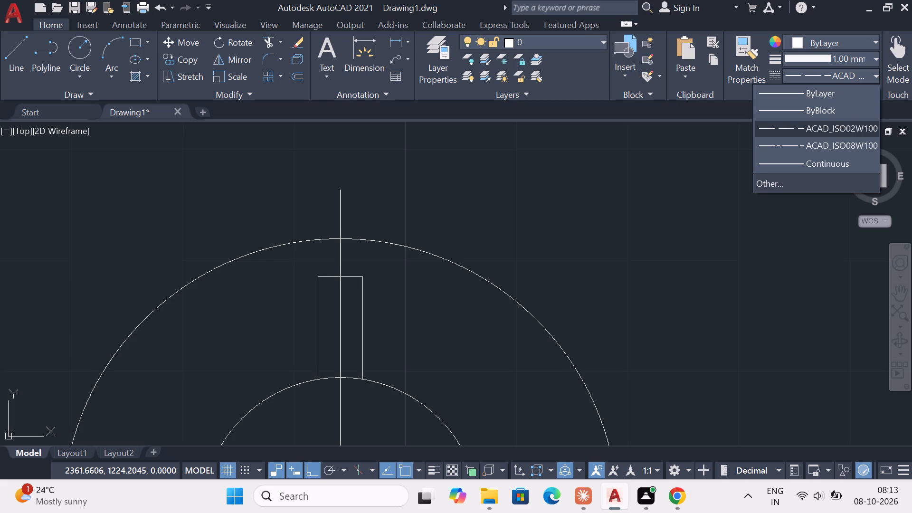
{"action": "left_click", "coordinate": [827, 91]}
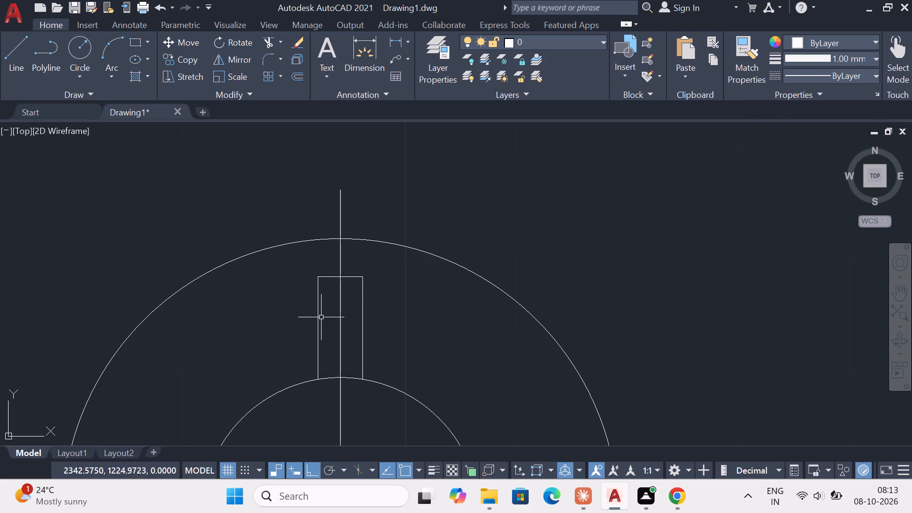
Change the linetype of the narrow rectangle's left-hand line to ACAD_ISO02W100.
{"action": "left_click", "coordinate": [319, 323]}
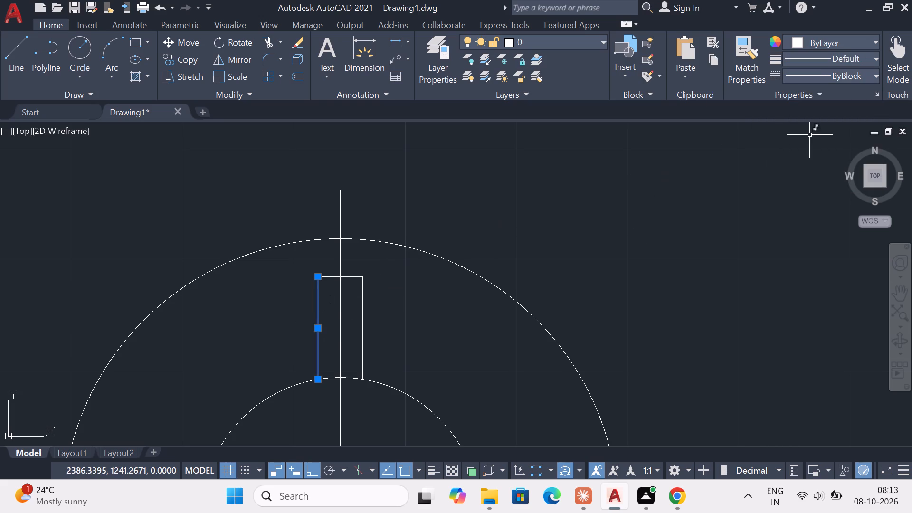
{"action": "left_click", "coordinate": [864, 72]}
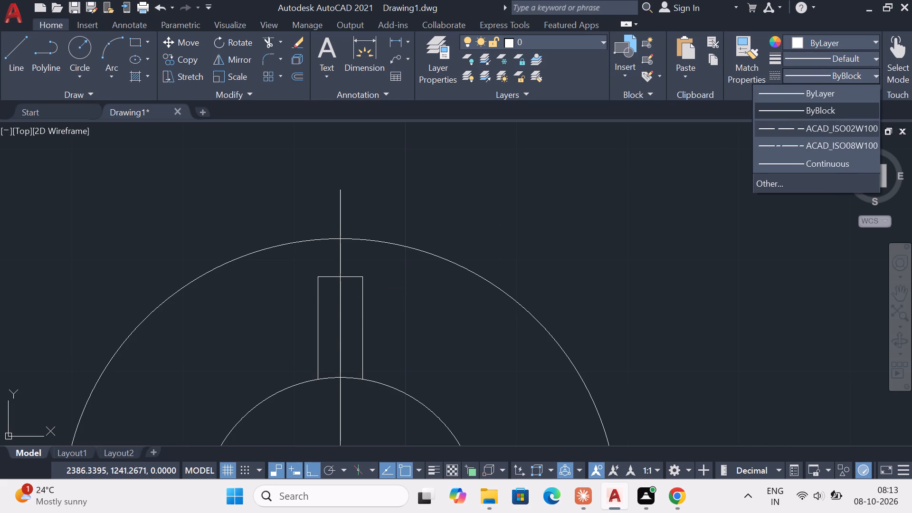
{"action": "left_click", "coordinate": [843, 124]}
{"action": "key", "text": "Escape"}
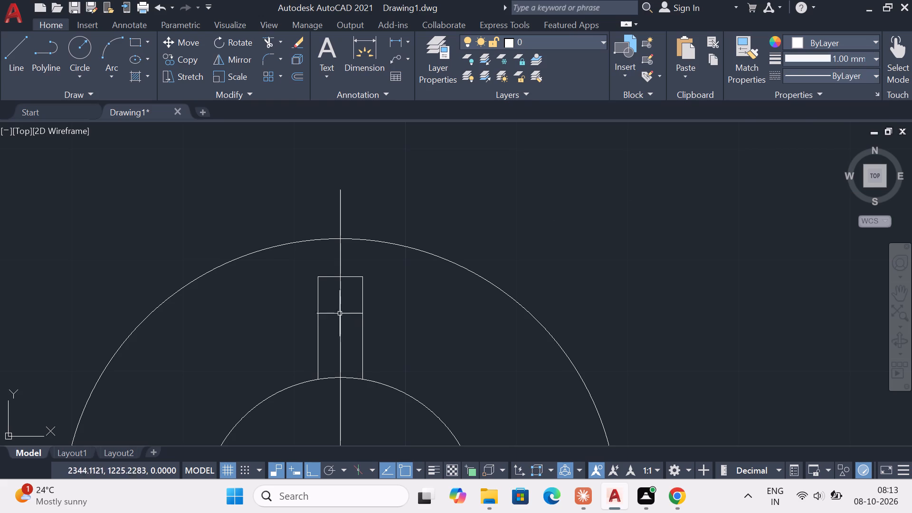
Toggle the lineweight display on and off again, and turn on the transparency display.
{"action": "left_click", "coordinate": [438, 467]}
{"action": "left_click", "coordinate": [437, 468]}
{"action": "left_click", "coordinate": [456, 468]}
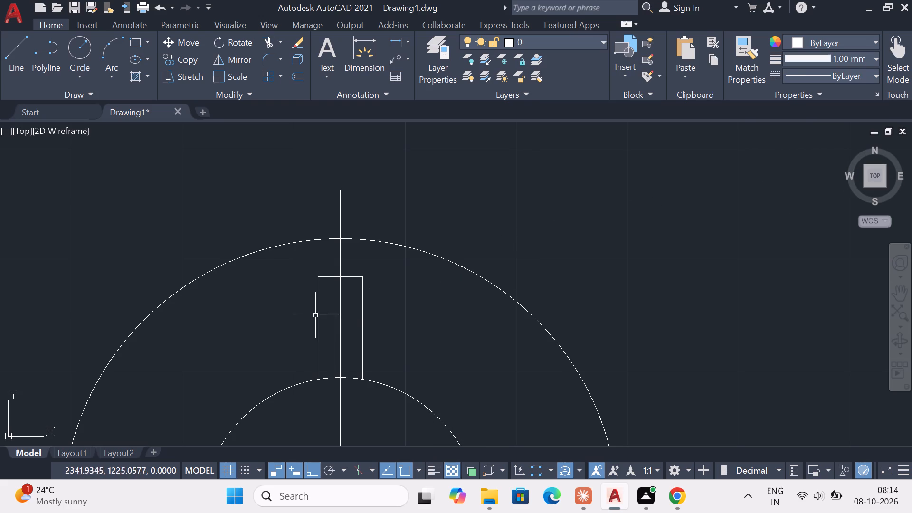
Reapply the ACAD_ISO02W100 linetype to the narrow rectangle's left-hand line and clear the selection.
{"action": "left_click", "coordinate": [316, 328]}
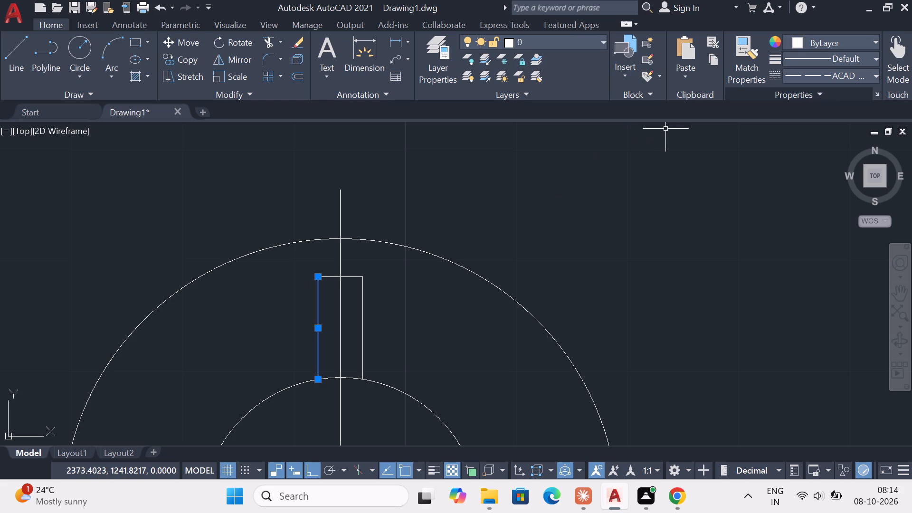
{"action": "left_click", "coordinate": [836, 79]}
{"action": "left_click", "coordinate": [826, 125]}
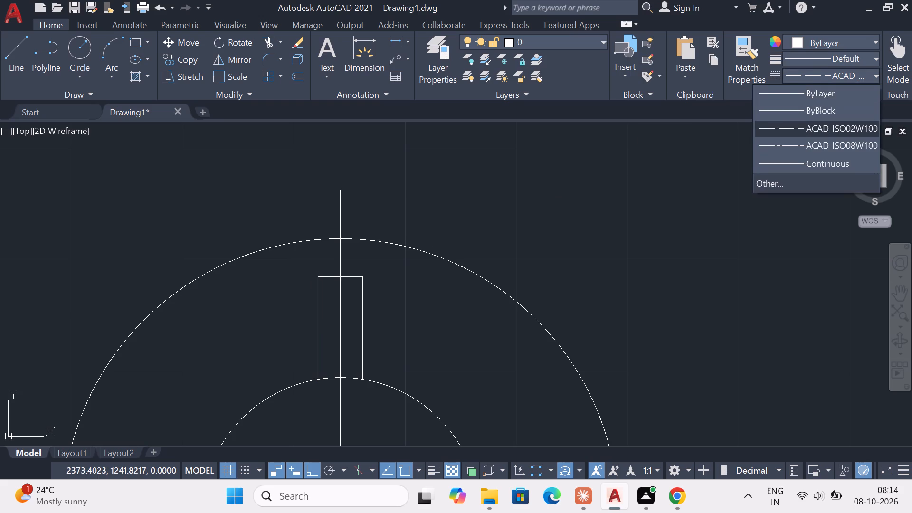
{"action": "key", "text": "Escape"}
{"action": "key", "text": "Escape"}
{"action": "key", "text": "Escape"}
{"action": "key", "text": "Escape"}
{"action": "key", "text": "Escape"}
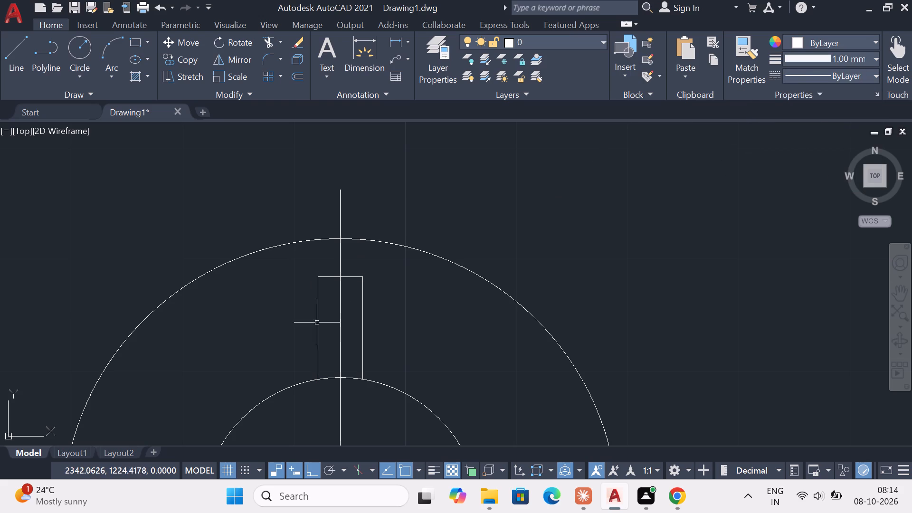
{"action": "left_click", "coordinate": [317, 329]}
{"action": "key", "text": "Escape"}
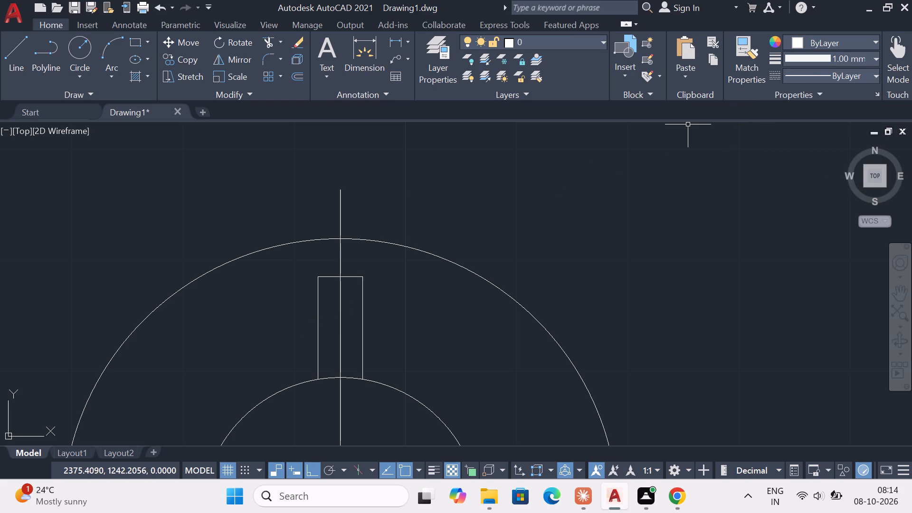
Set the current lineweight for new objects to Default.
{"action": "left_click", "coordinate": [855, 58]}
{"action": "scroll", "coordinate": [846, 114], "scroll_direction": "up", "scroll_amount": 2}
{"action": "scroll", "coordinate": [846, 114], "scroll_direction": "down", "scroll_amount": 1}
{"action": "scroll", "coordinate": [846, 114], "scroll_direction": "up", "scroll_amount": 6}
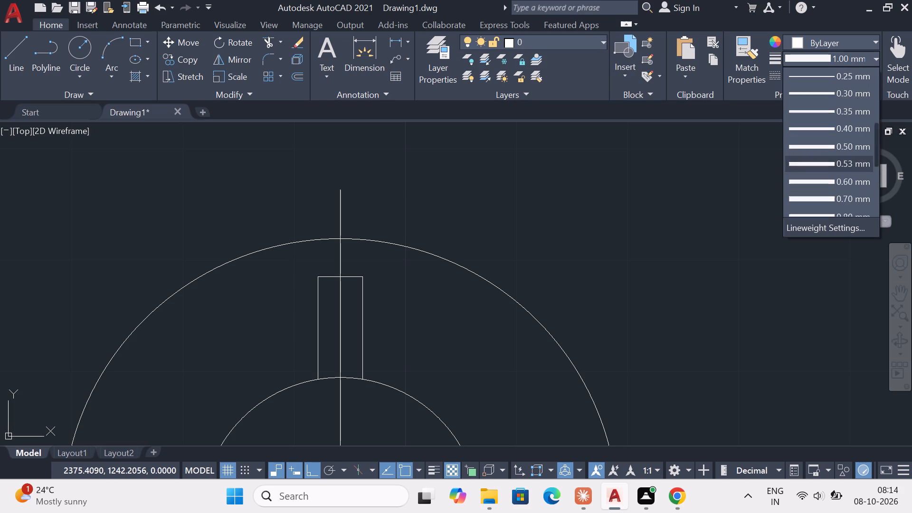
{"action": "scroll", "coordinate": [844, 115], "scroll_direction": "up", "scroll_amount": 8}
{"action": "left_click", "coordinate": [847, 110]}
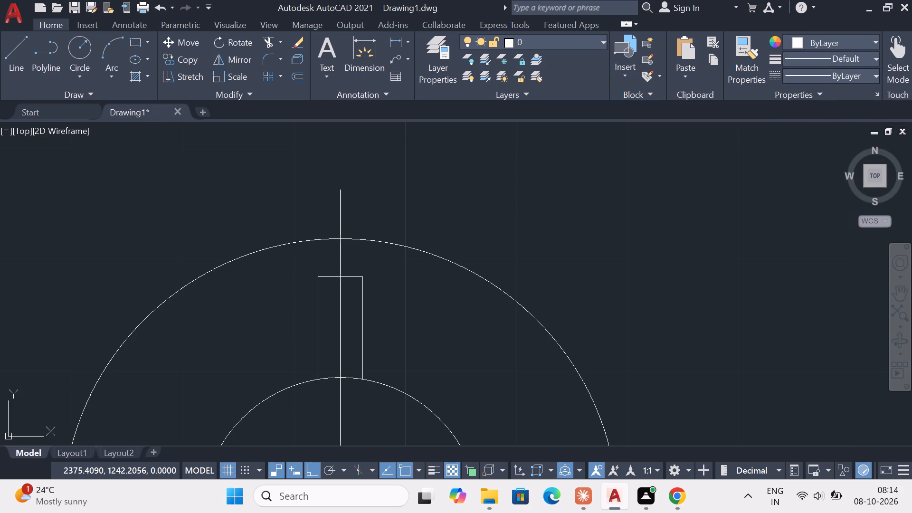
Set the current linetype for new objects to ACAD_ISO02W100.
{"action": "left_click", "coordinate": [852, 71]}
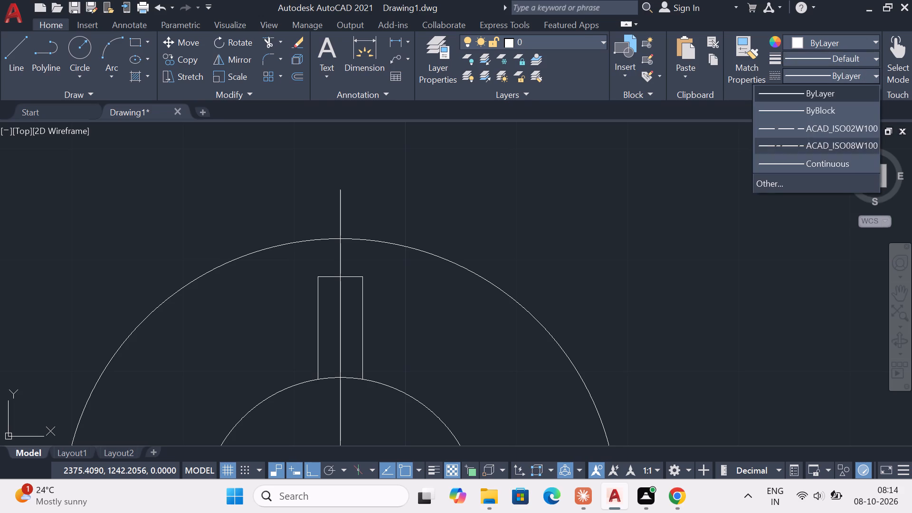
{"action": "left_click", "coordinate": [826, 133]}
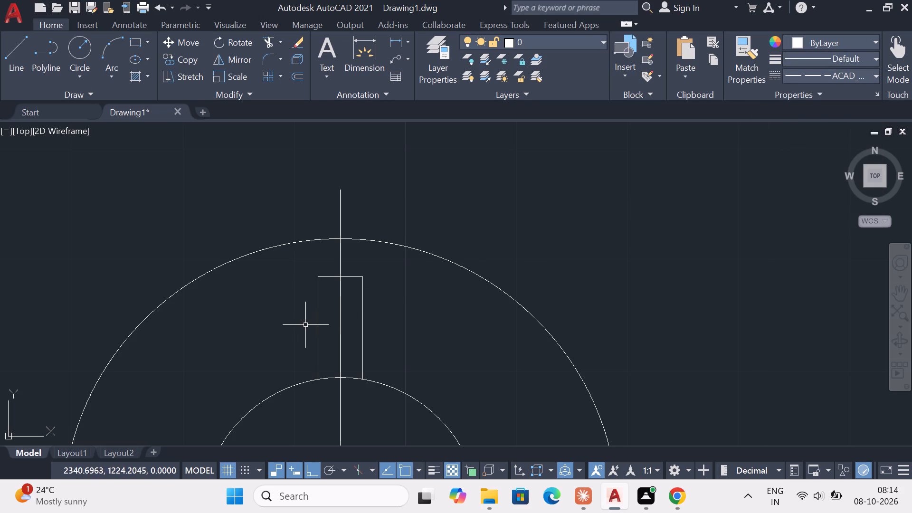
Delete the narrow rectangle's left-hand line and redraw it vertically from the top-left corner to just past the inner circle.
{"action": "left_click", "coordinate": [317, 321]}
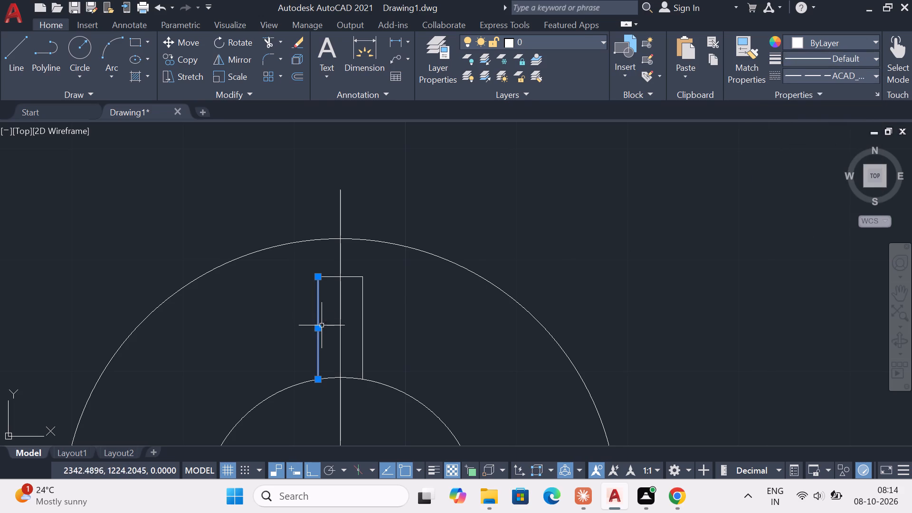
{"action": "key", "text": "Delete"}
{"action": "left_click", "coordinate": [13, 65]}
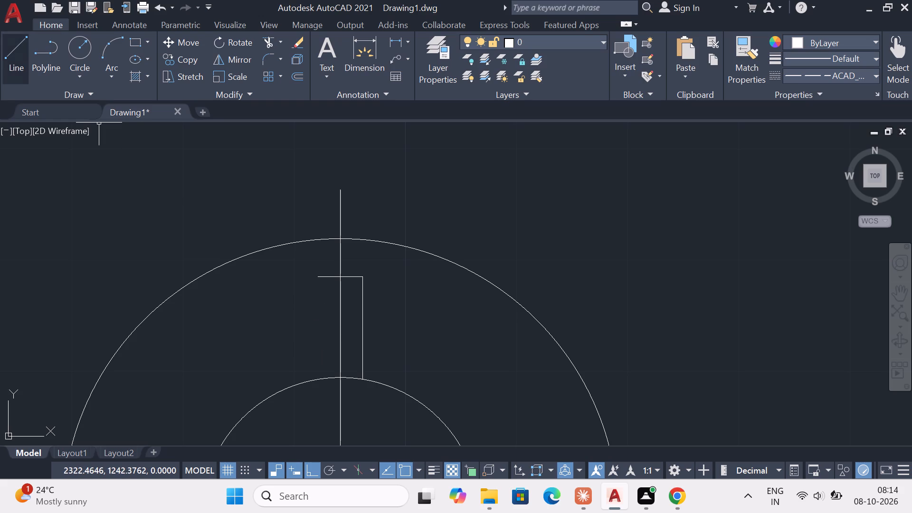
{"action": "left_click", "coordinate": [322, 279]}
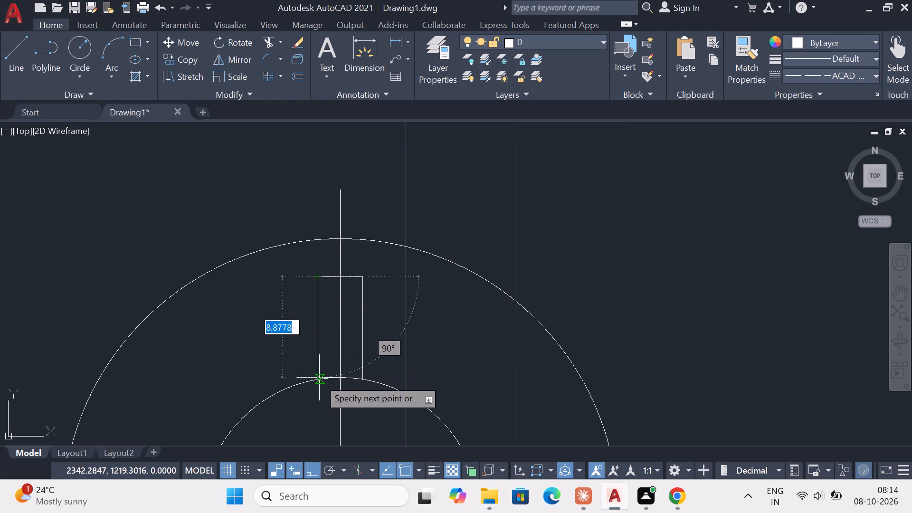
{"action": "left_click", "coordinate": [312, 394]}
{"action": "key", "text": "Escape"}
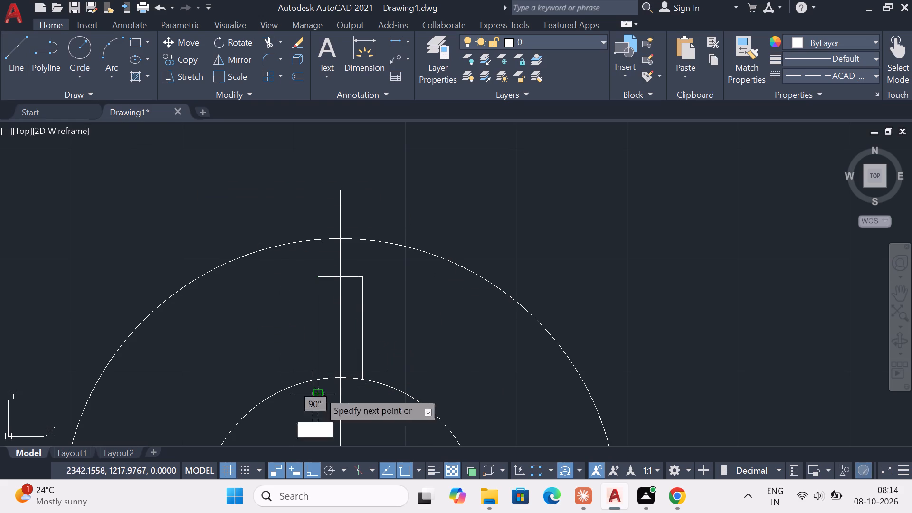
{"action": "key", "text": "Escape"}
Trim the overhang of the redrawn left-hand line inside the inner circle.
{"action": "type", "text": "tr"}
{"action": "key", "text": "Return"}
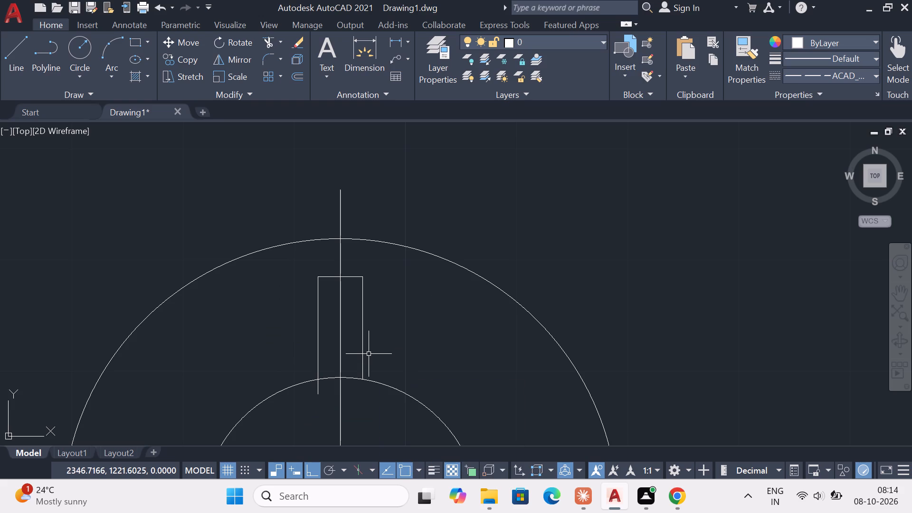
{"action": "key", "text": "Return"}
{"action": "left_click", "coordinate": [320, 394]}
{"action": "key", "text": "Escape"}
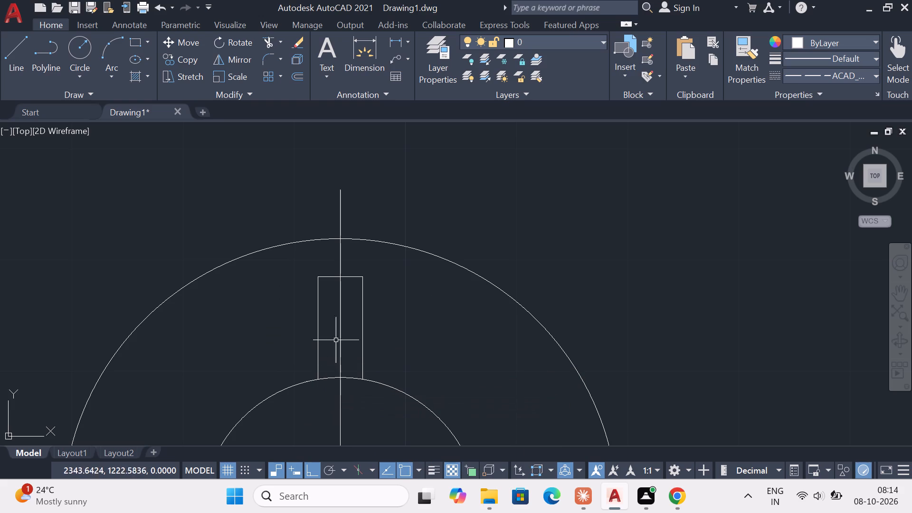
With ortho off, draw two outward-sloping lines from the narrow rectangle's top corners past the outer circle, the left one about 4.24 units long.
{"action": "left_click", "coordinate": [10, 63]}
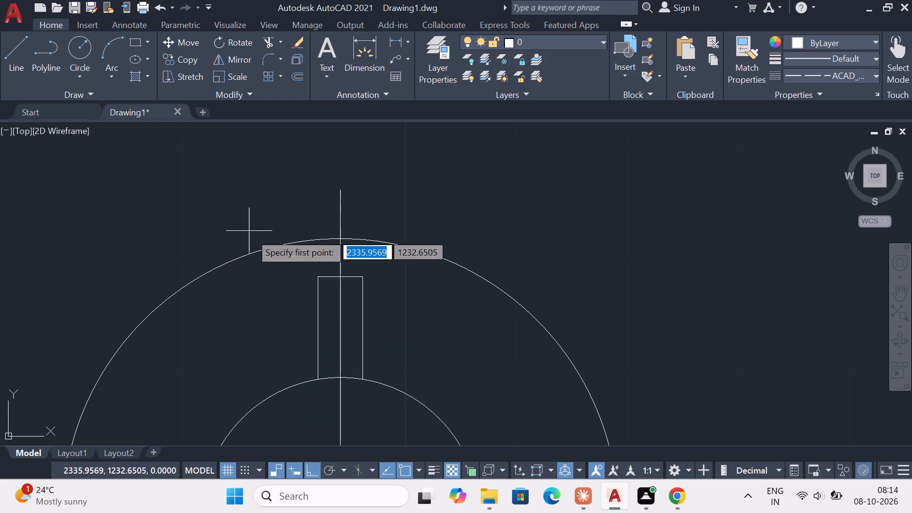
{"action": "left_click", "coordinate": [318, 281]}
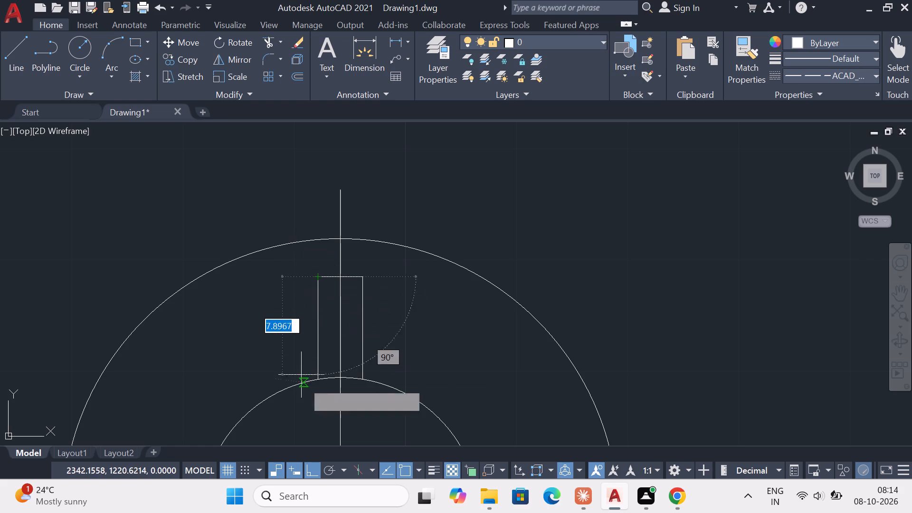
{"action": "left_click", "coordinate": [309, 466]}
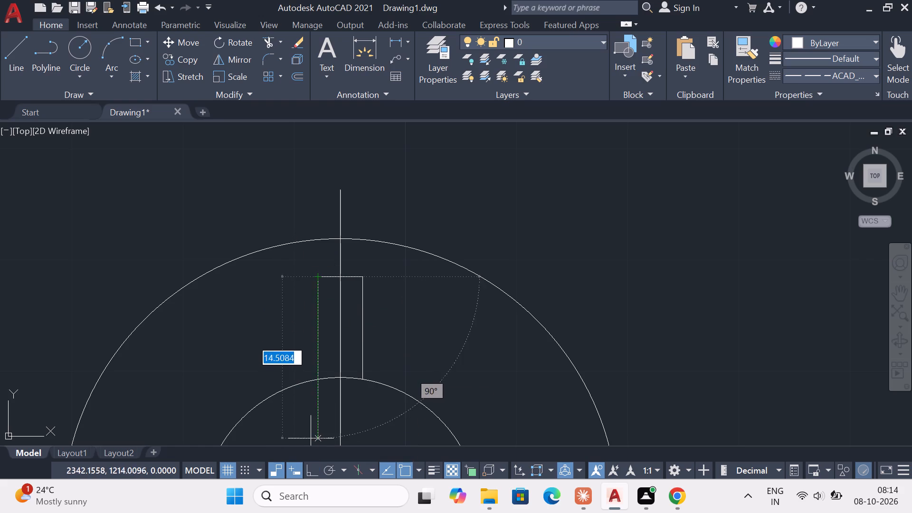
{"action": "left_click", "coordinate": [301, 233]}
{"action": "key", "text": "Escape"}
{"action": "key", "text": "space"}
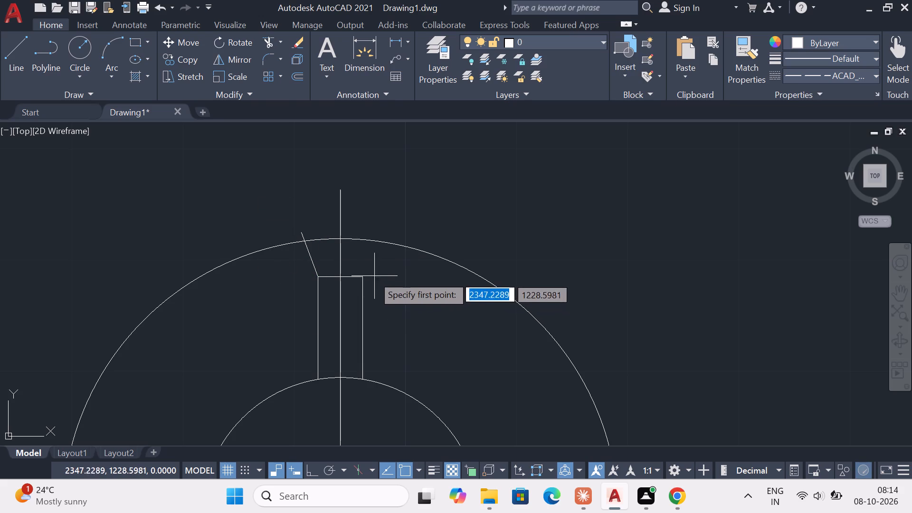
{"action": "left_click", "coordinate": [363, 274]}
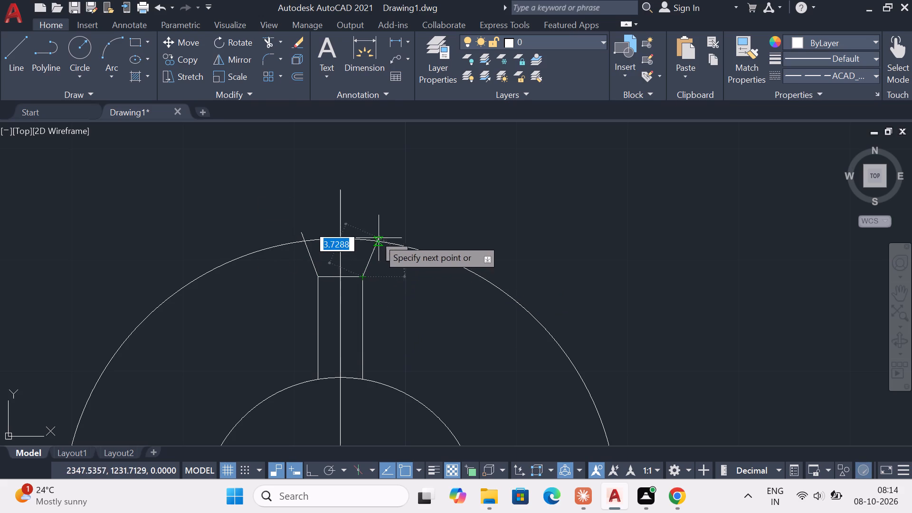
{"action": "left_click", "coordinate": [381, 230]}
{"action": "key", "text": "Escape"}
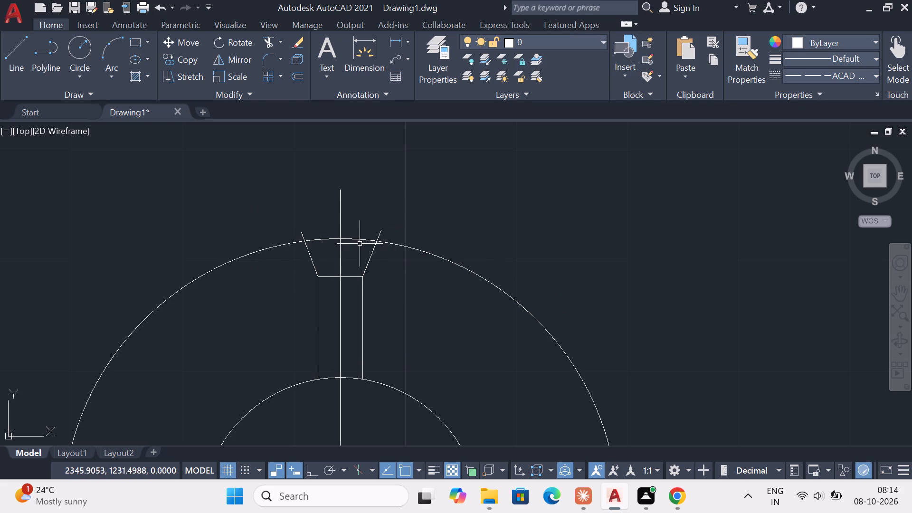
Trim both sloping lines where they extend beyond the outer circle.
{"action": "type", "text": "tr"}
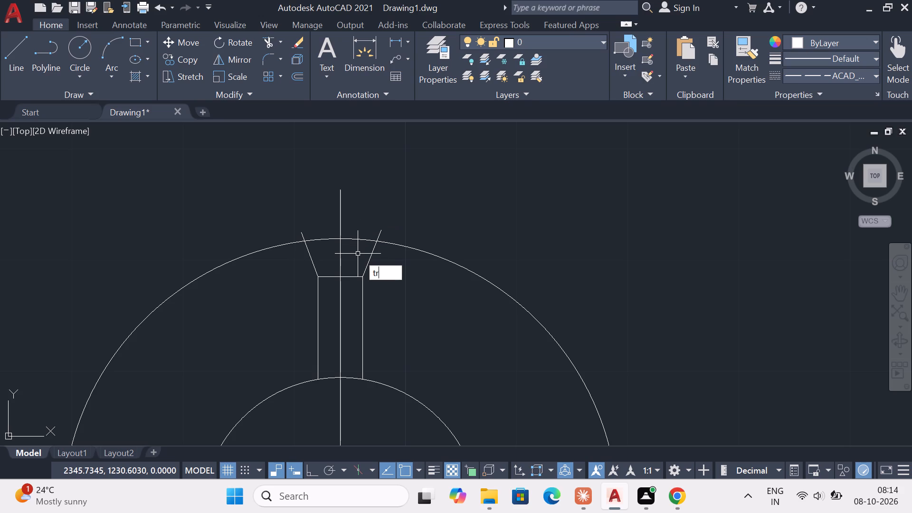
{"action": "key", "text": "Return"}
{"action": "key", "text": "Return"}
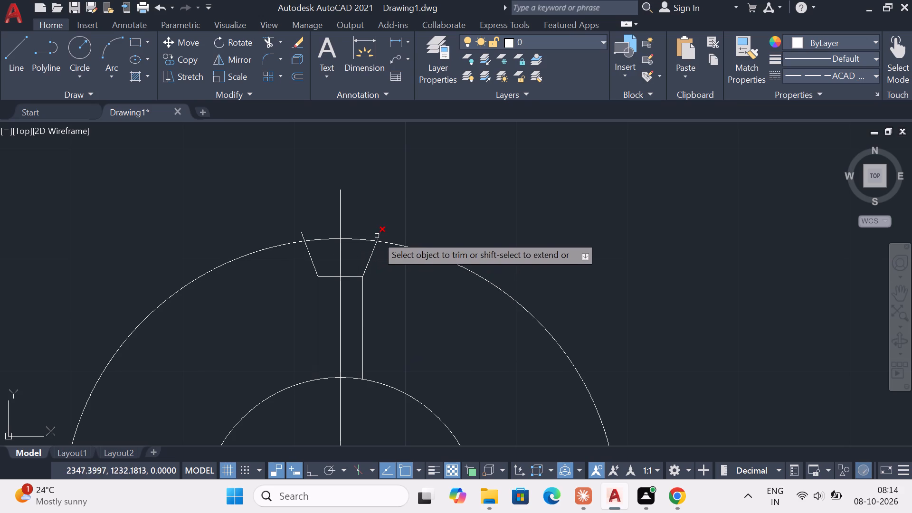
{"action": "left_click", "coordinate": [379, 234]}
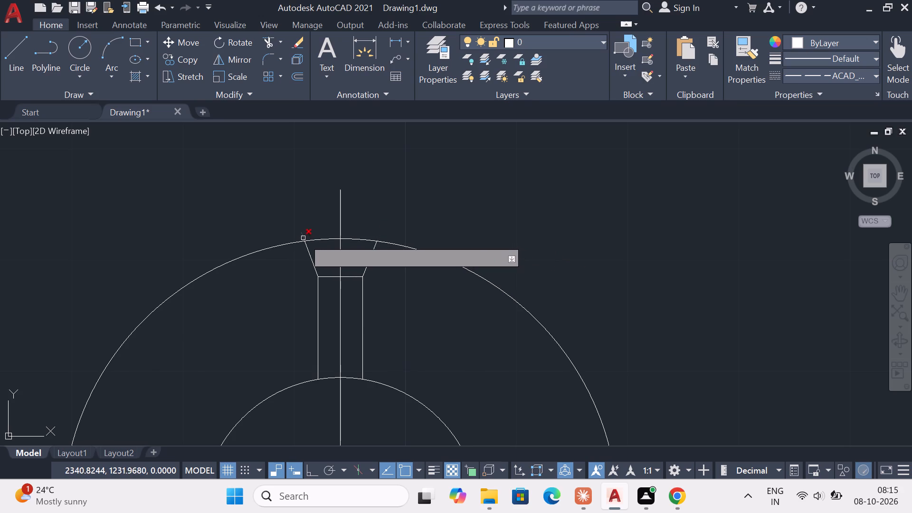
{"action": "left_click", "coordinate": [303, 238]}
{"action": "key", "text": "Escape"}
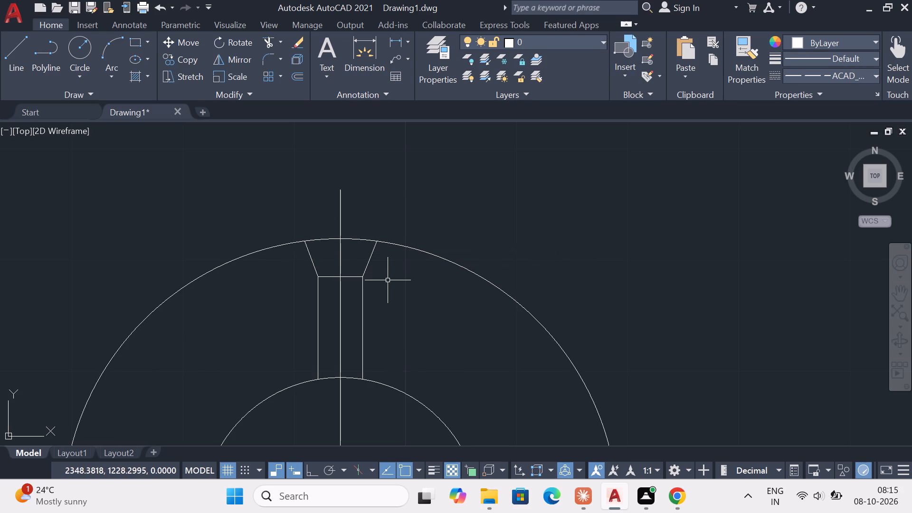
{"action": "key", "text": "Escape"}
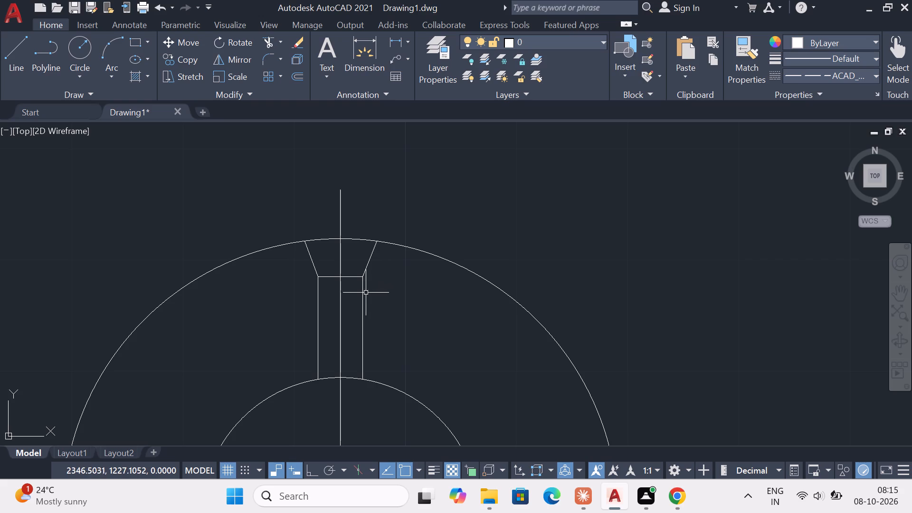
Hatch the right half of the bearing ring and the adjoining right-hand body up to the bolt hole.
{"action": "scroll", "coordinate": [391, 347], "scroll_direction": "down", "scroll_amount": 2}
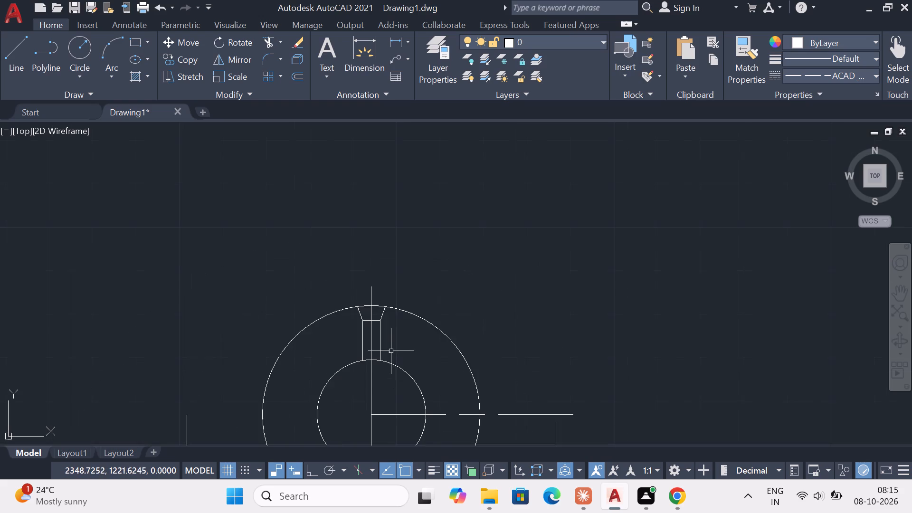
{"action": "scroll", "coordinate": [392, 360], "scroll_direction": "down", "scroll_amount": 1}
{"action": "middle_click_drag", "start_coordinate": [392, 360], "coordinate": [371, 301]}
{"action": "scroll", "coordinate": [371, 301], "scroll_direction": "up", "scroll_amount": 1}
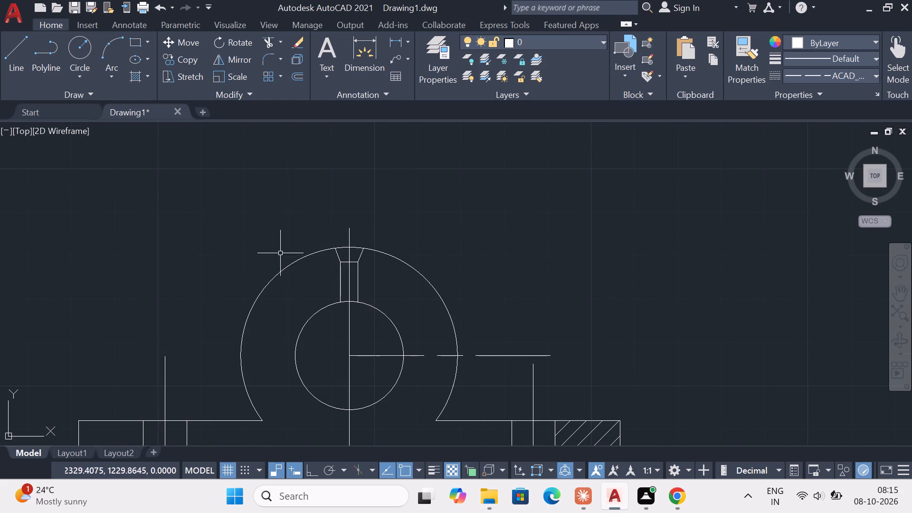
{"action": "left_click", "coordinate": [136, 77]}
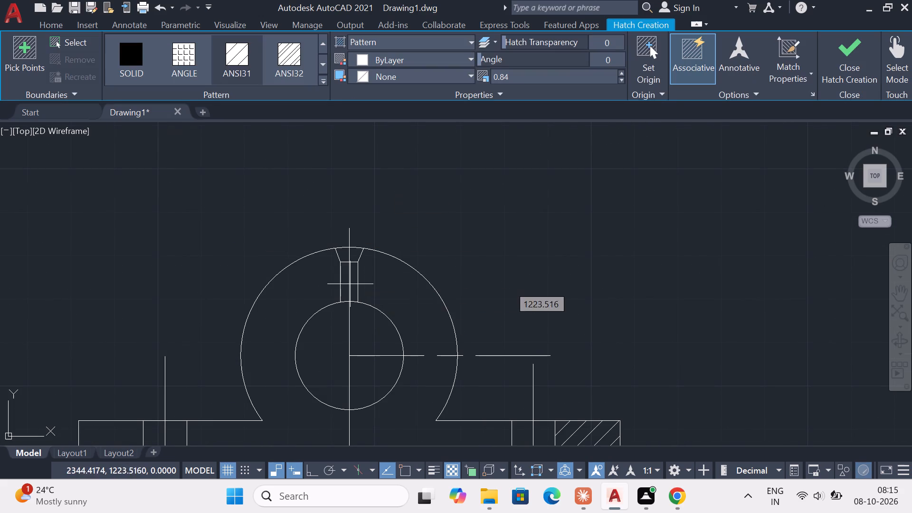
{"action": "left_click", "coordinate": [400, 310]}
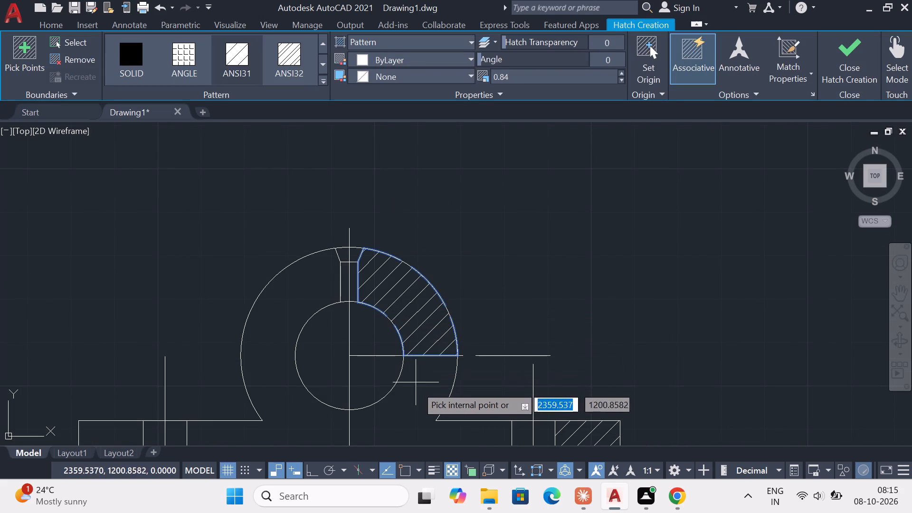
{"action": "left_click", "coordinate": [416, 393]}
{"action": "middle_click_drag", "start_coordinate": [416, 394], "coordinate": [395, 307]}
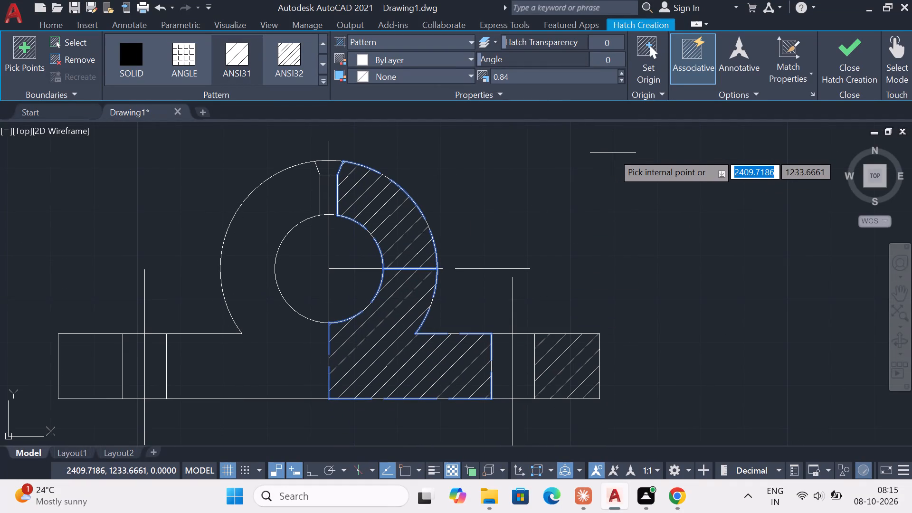
{"action": "left_click", "coordinate": [841, 73]}
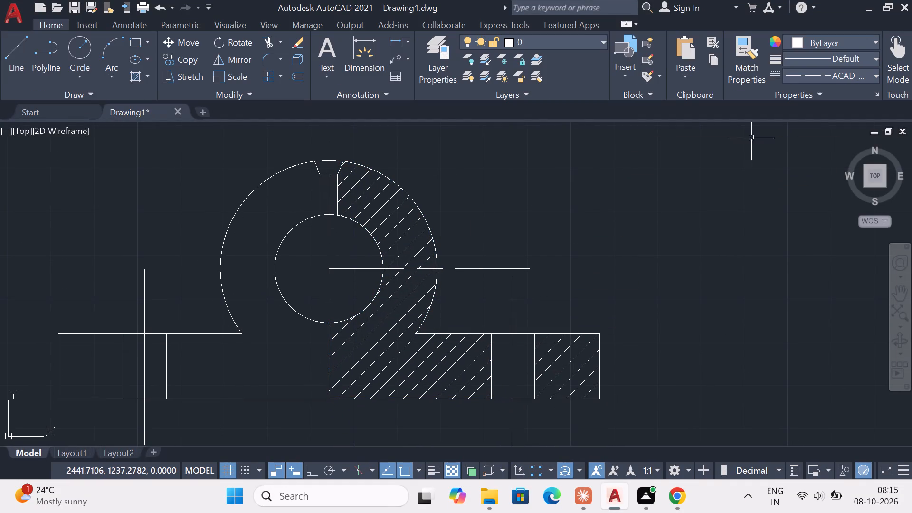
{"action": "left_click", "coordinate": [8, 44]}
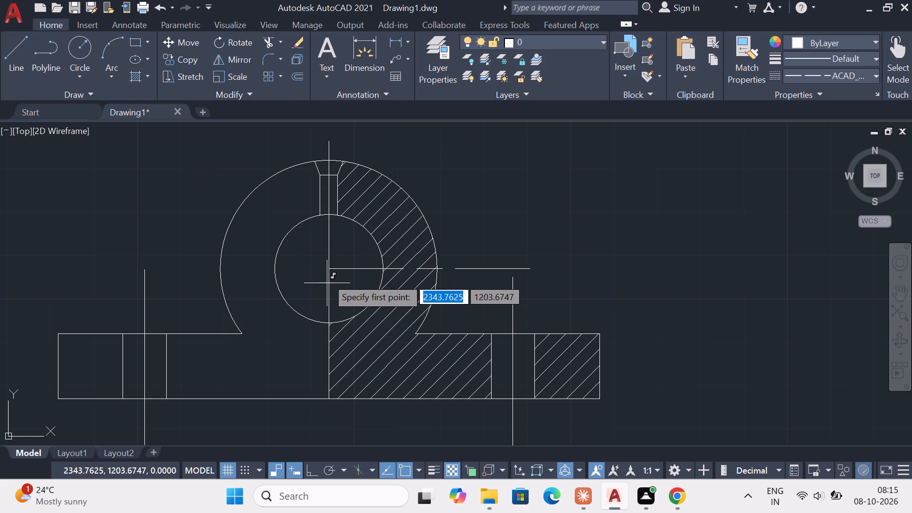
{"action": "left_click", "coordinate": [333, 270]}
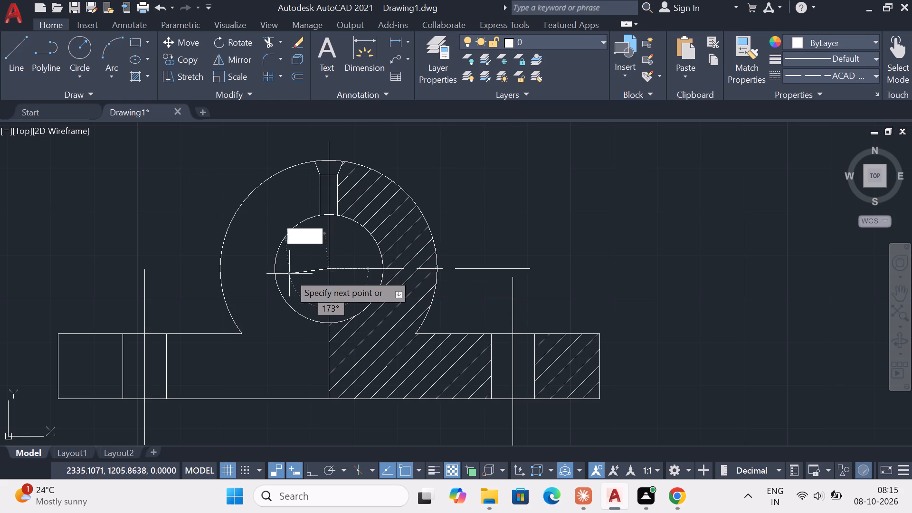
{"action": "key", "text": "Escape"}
With ortho on, draw a horizontal centre line about 35 units long leftward from the circles' centre.
{"action": "left_click", "coordinate": [18, 61]}
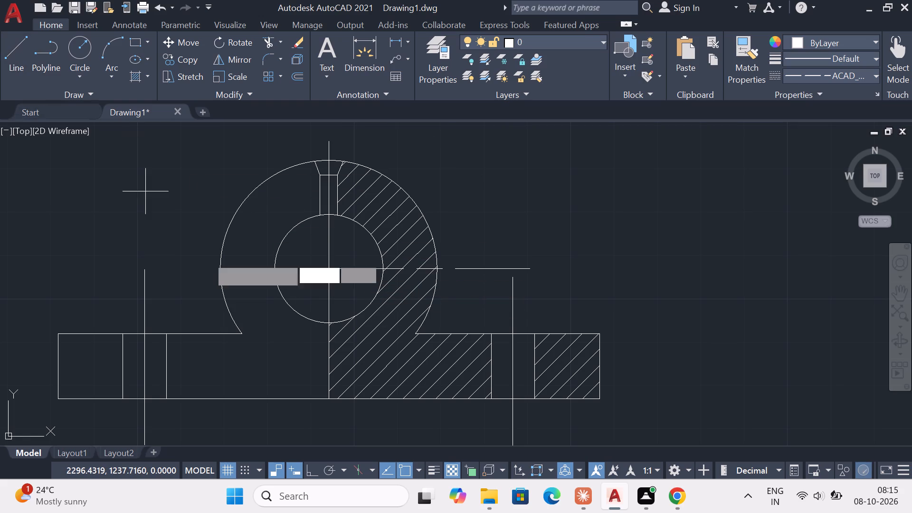
{"action": "left_click", "coordinate": [307, 466]}
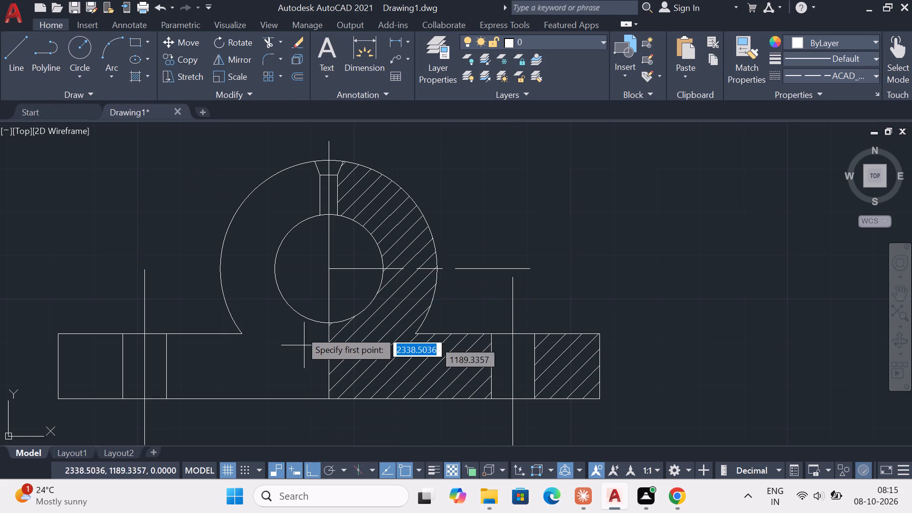
{"action": "left_click", "coordinate": [327, 266]}
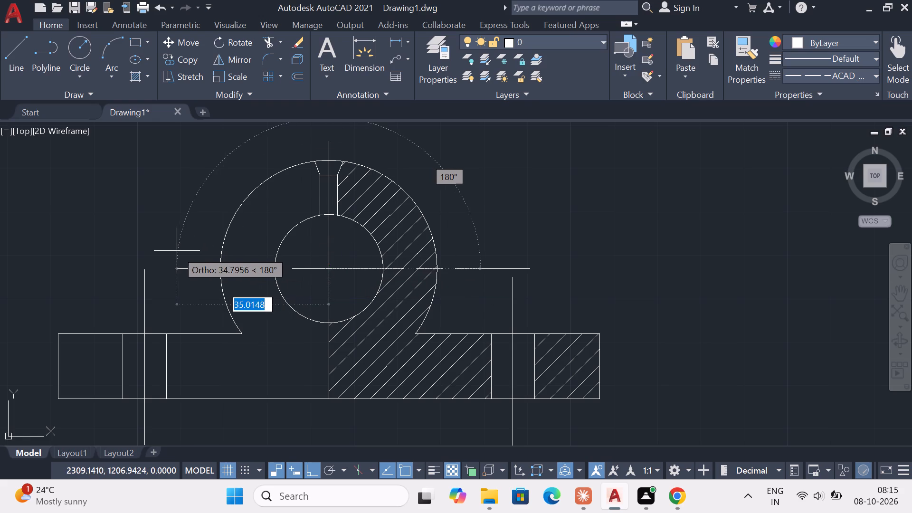
{"action": "left_click", "coordinate": [177, 267]}
{"action": "key", "text": "Escape"}
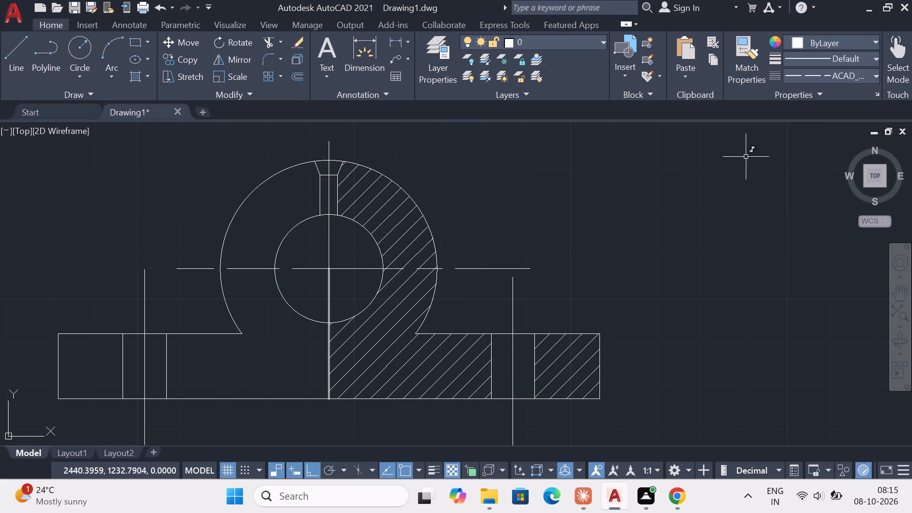
Set the current linetype for new objects to ByBlock.
{"action": "left_click", "coordinate": [864, 78]}
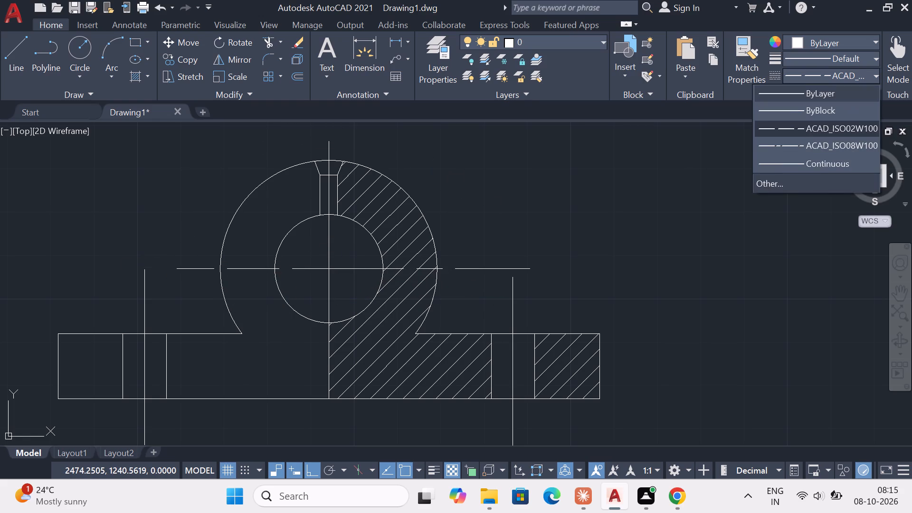
{"action": "left_click", "coordinate": [849, 107]}
Add a radius dimension to the outer arc of the bearing ring, placing its text outside the arc at upper left.
{"action": "middle_click_drag", "start_coordinate": [624, 286], "coordinate": [632, 230]}
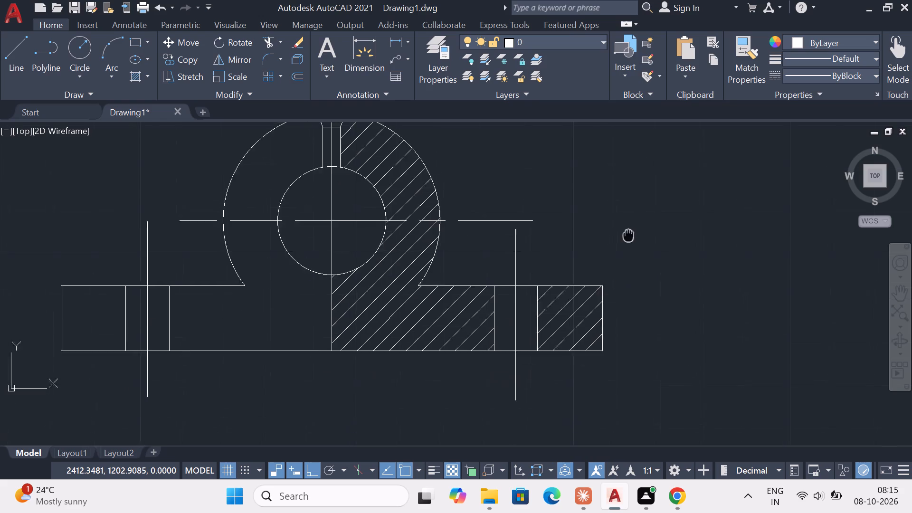
{"action": "middle_click_drag", "start_coordinate": [632, 230], "coordinate": [649, 271]}
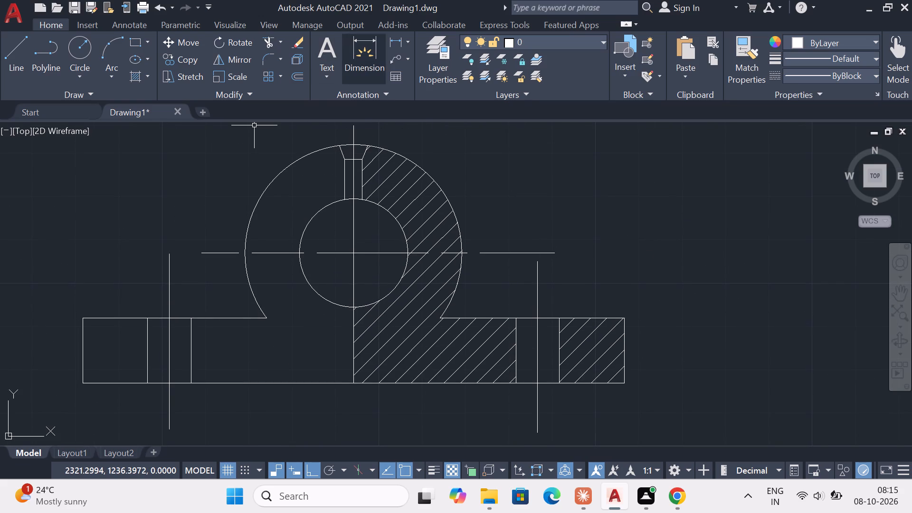
{"action": "left_click", "coordinate": [406, 39]}
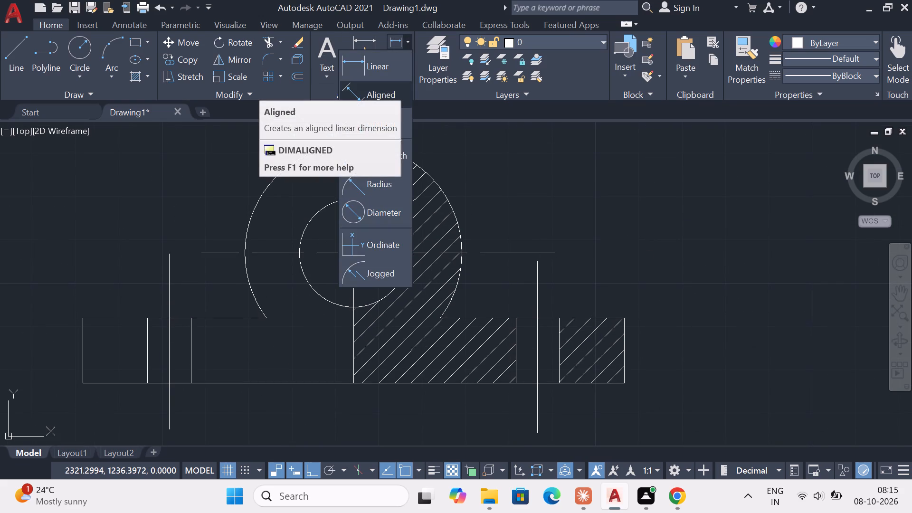
{"action": "left_click", "coordinate": [389, 181]}
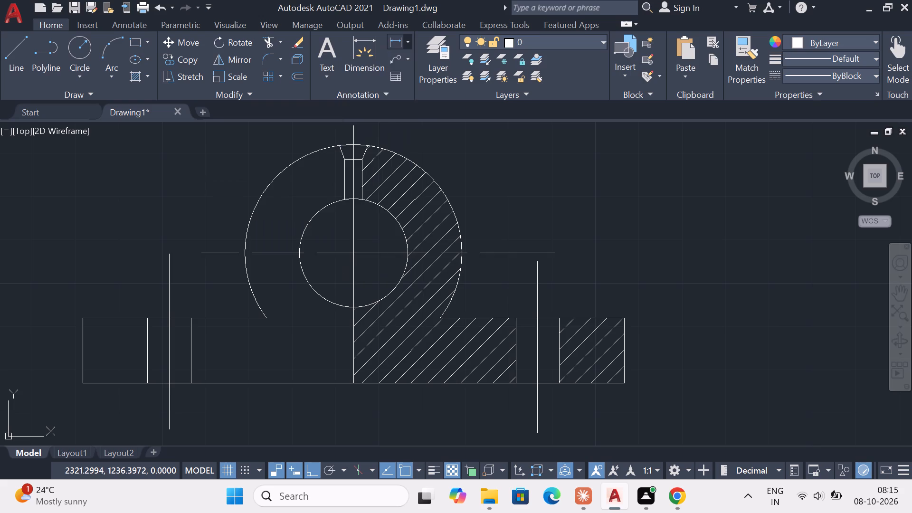
{"action": "left_click", "coordinate": [279, 176]}
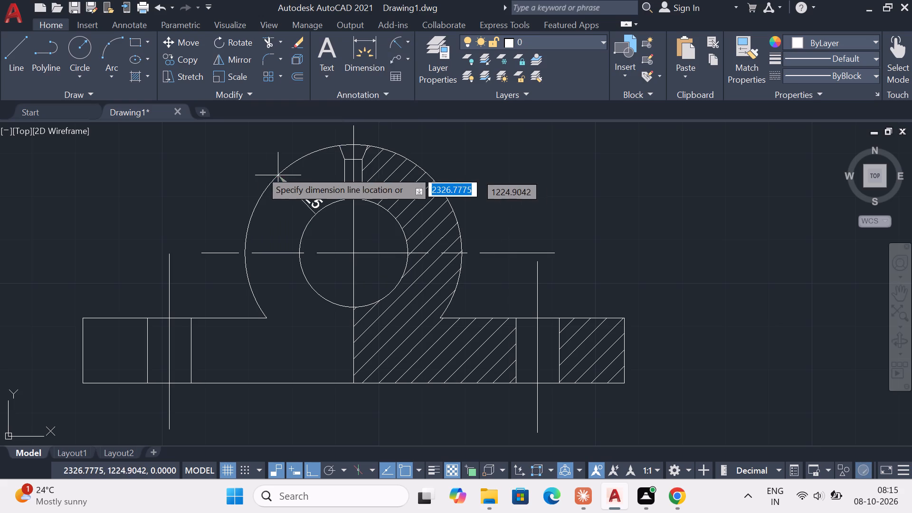
{"action": "left_click", "coordinate": [236, 163]}
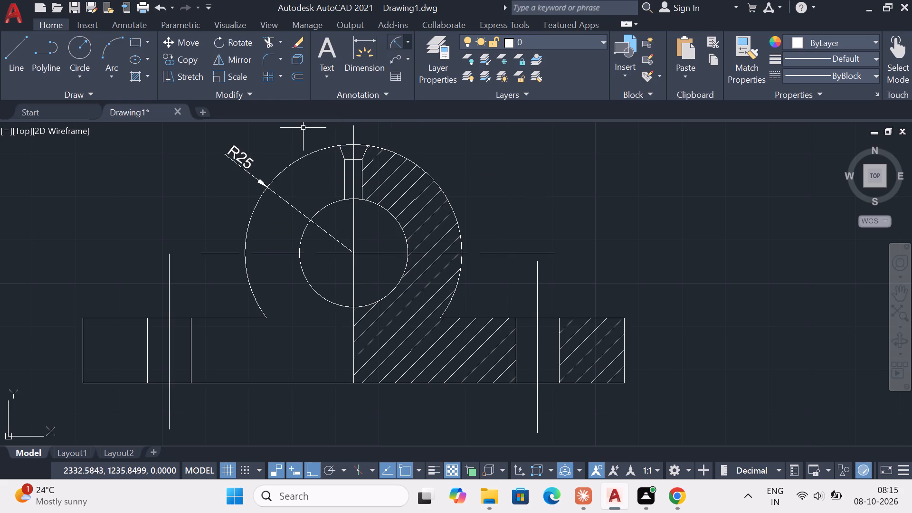
Add a diameter dimension to the inner bore circle, placing its text outside the ring at upper right.
{"action": "left_click", "coordinate": [409, 43]}
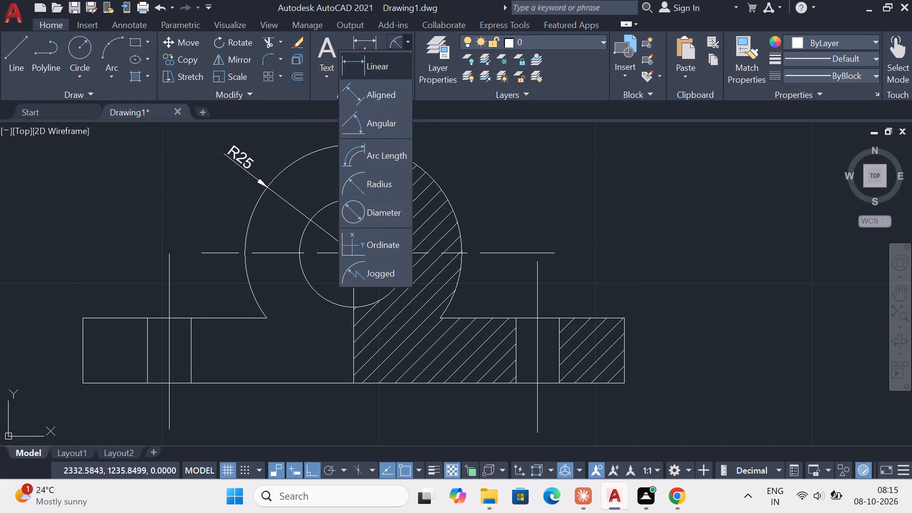
{"action": "left_click", "coordinate": [379, 204]}
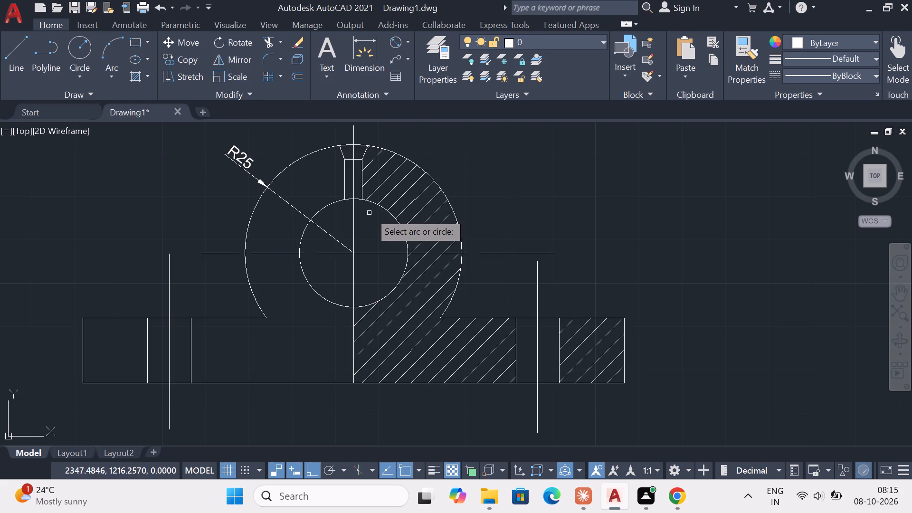
{"action": "left_click", "coordinate": [381, 209]}
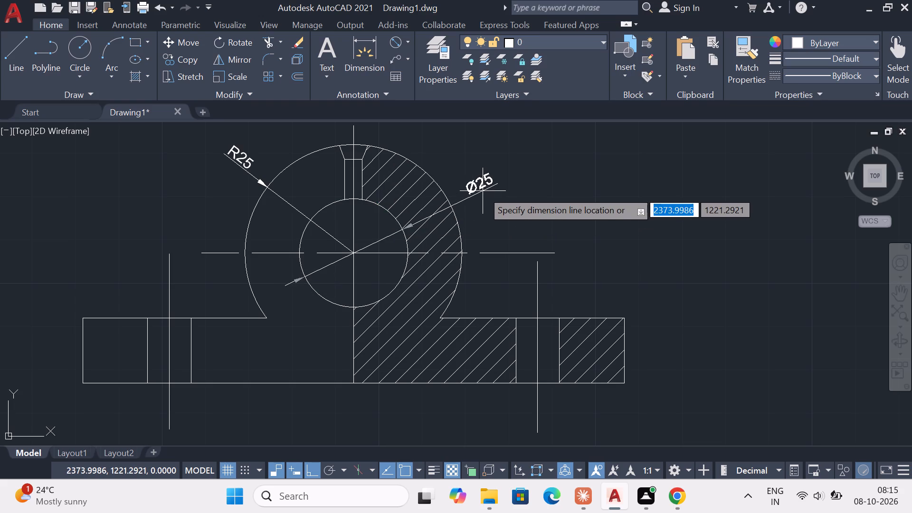
{"action": "left_click", "coordinate": [484, 190]}
Add a linear dimension between the two bolt-hole centre lines, placed below the base.
{"action": "middle_click_drag", "start_coordinate": [486, 275], "coordinate": [491, 250]}
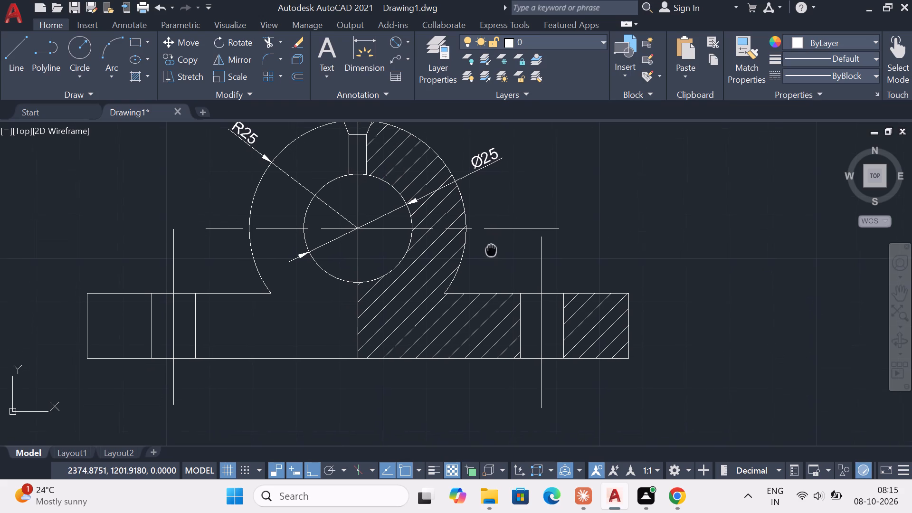
{"action": "middle_click_drag", "start_coordinate": [491, 250], "coordinate": [493, 247]}
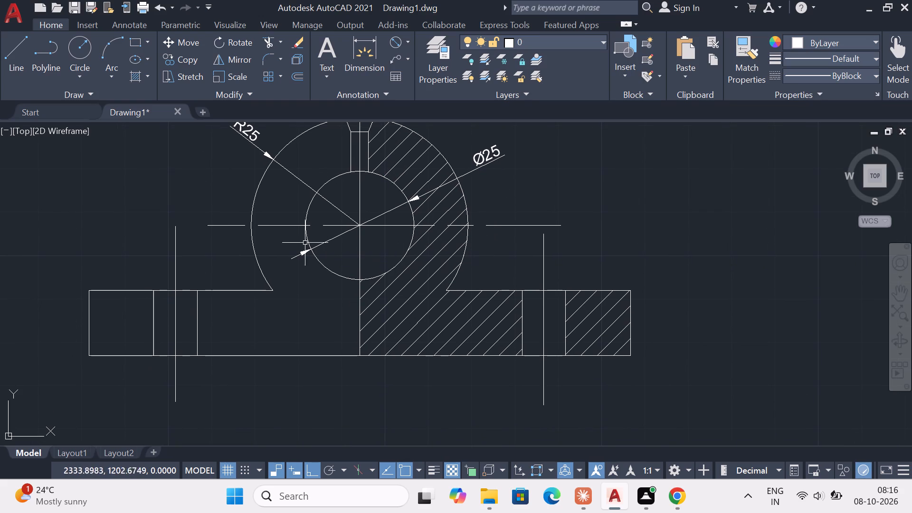
{"action": "left_click", "coordinate": [408, 45]}
{"action": "left_click", "coordinate": [395, 65]}
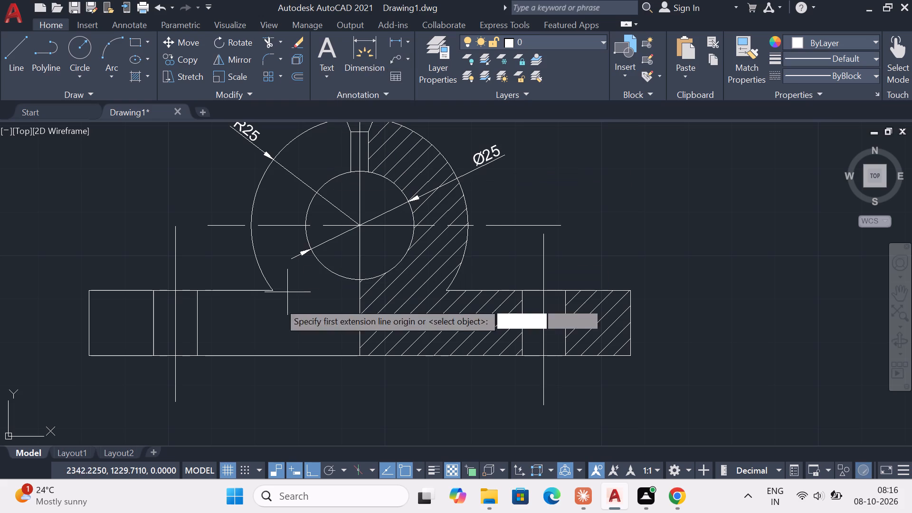
{"action": "left_click", "coordinate": [173, 354]}
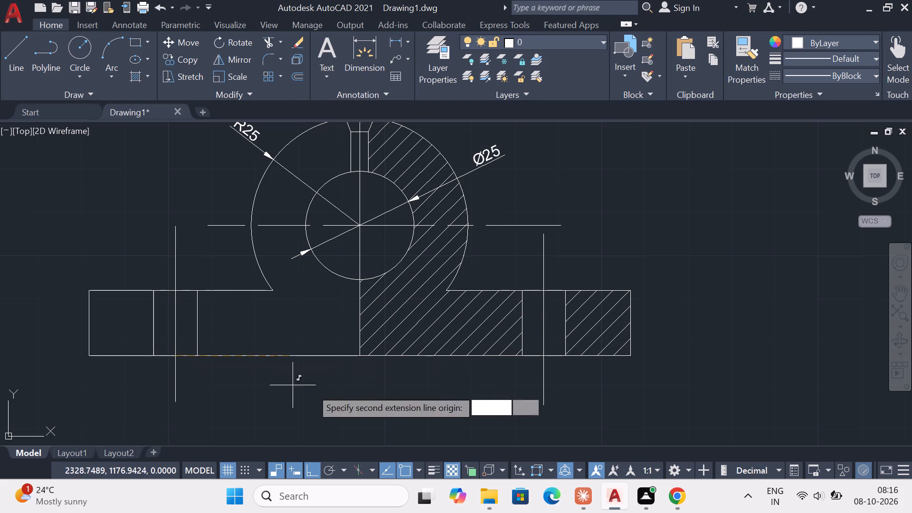
{"action": "left_click", "coordinate": [545, 358]}
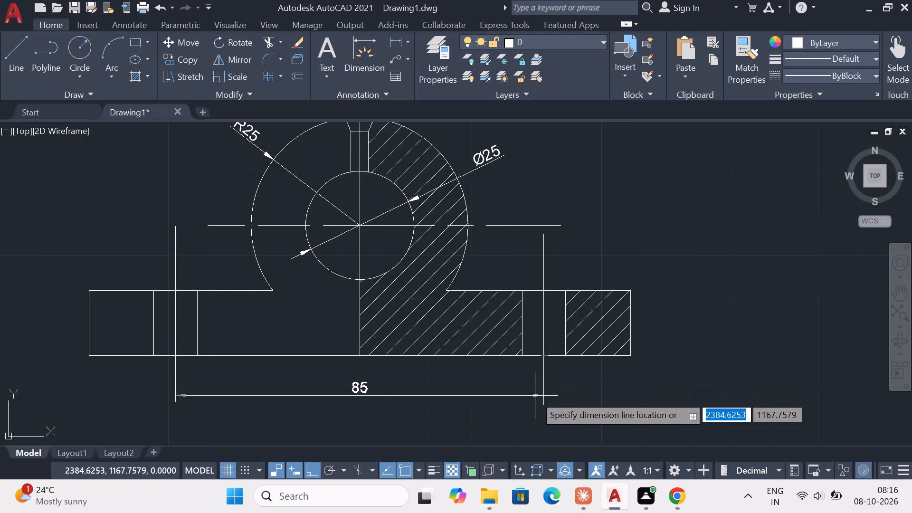
{"action": "left_click", "coordinate": [538, 393]}
{"action": "key", "text": "Escape"}
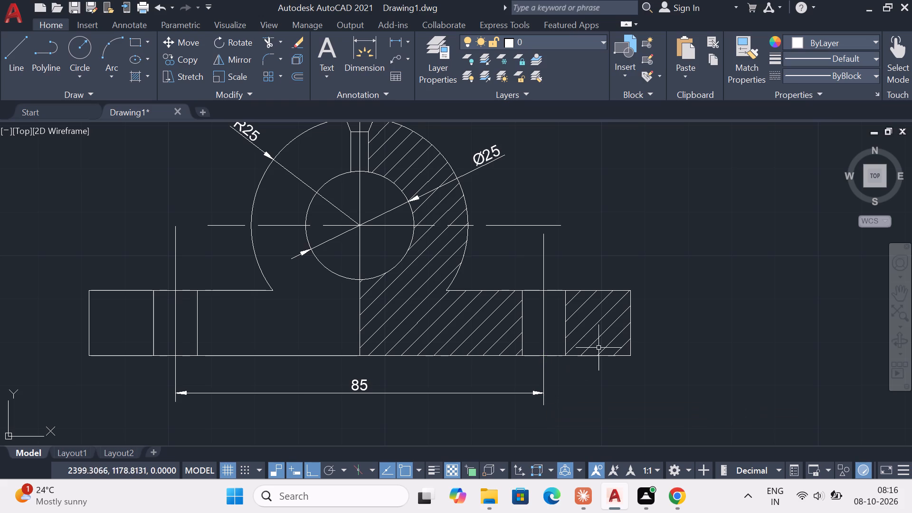
Add a linear dimension from the right bolt-hole centre line to the base's right end, in line with the hole-spacing dimension.
{"action": "left_click", "coordinate": [405, 47]}
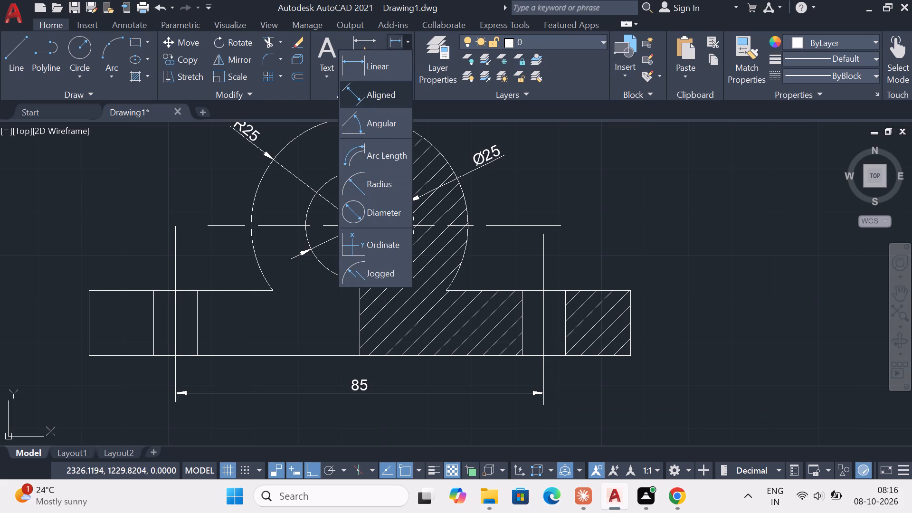
{"action": "left_click", "coordinate": [388, 74]}
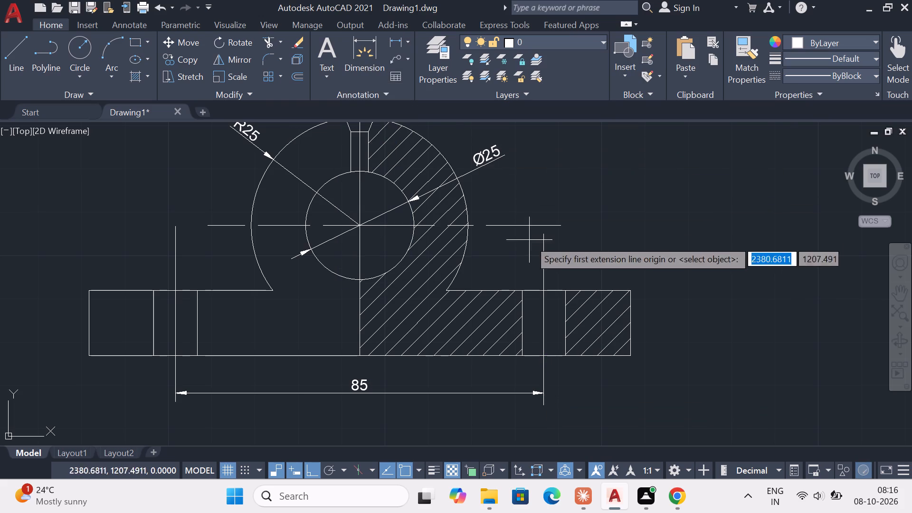
{"action": "left_click", "coordinate": [547, 357]}
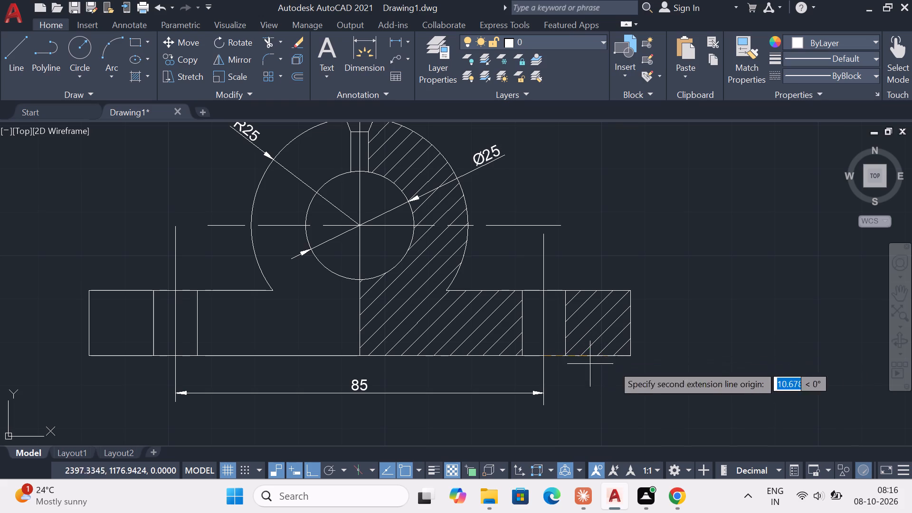
{"action": "left_click", "coordinate": [632, 355]}
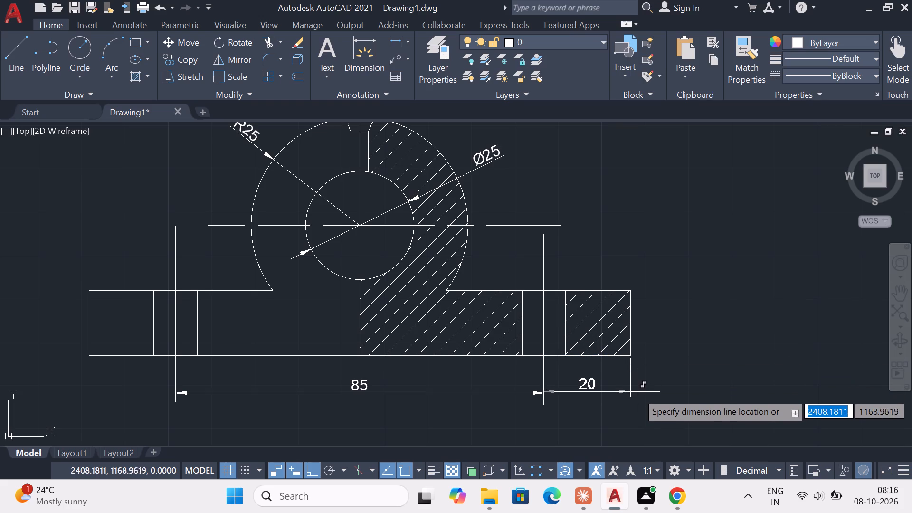
{"action": "left_click", "coordinate": [637, 393]}
{"action": "key", "text": "Escape"}
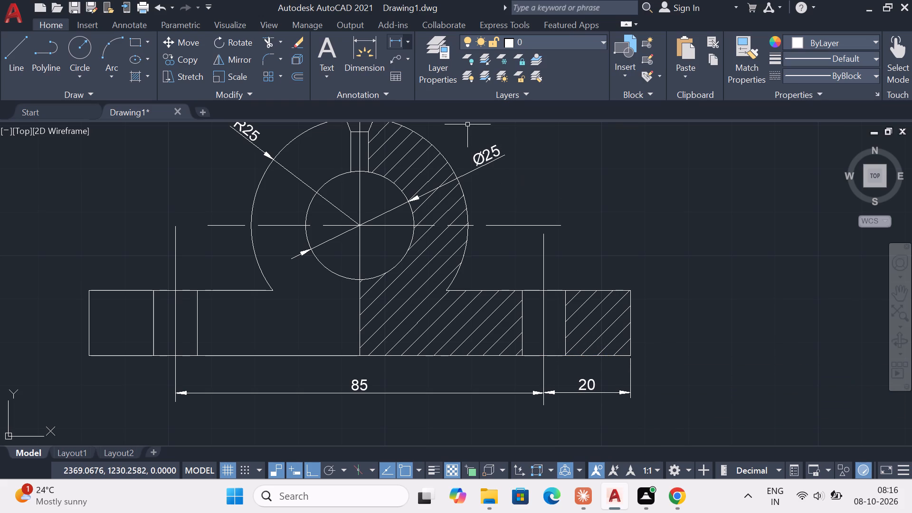
Add a vertical linear dimension for the base thickness, just outside the base's right end.
{"action": "left_click", "coordinate": [412, 42]}
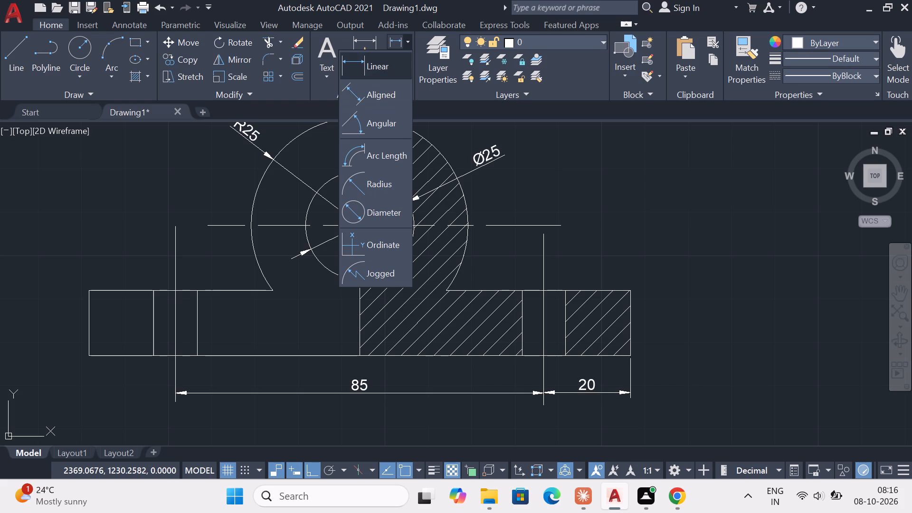
{"action": "left_click", "coordinate": [387, 74]}
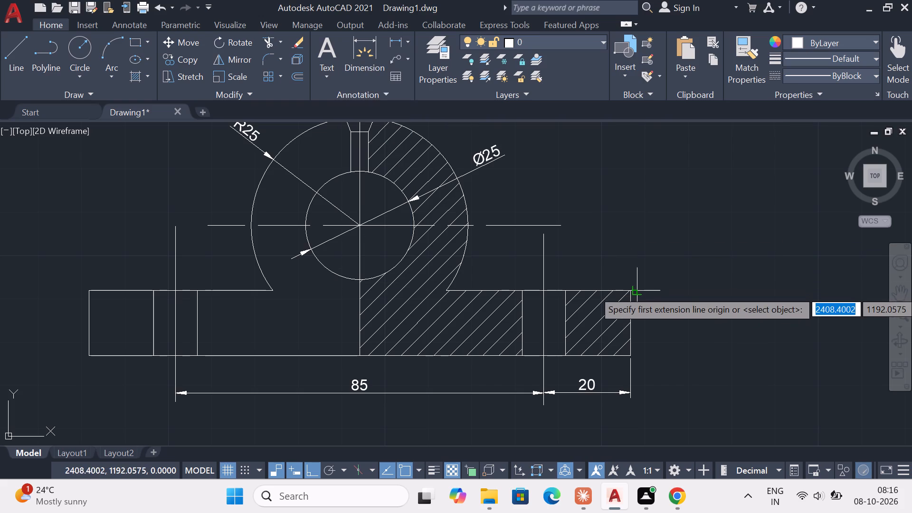
{"action": "left_click", "coordinate": [632, 291]}
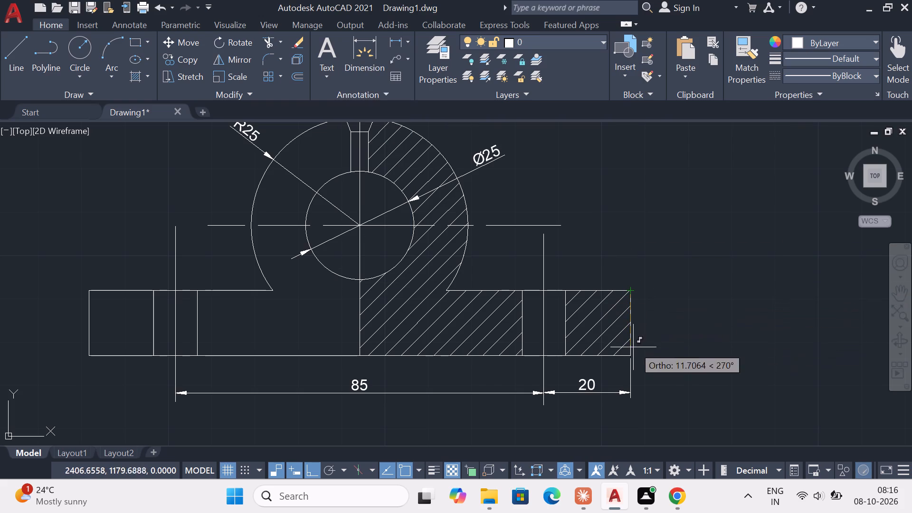
{"action": "left_click", "coordinate": [630, 356]}
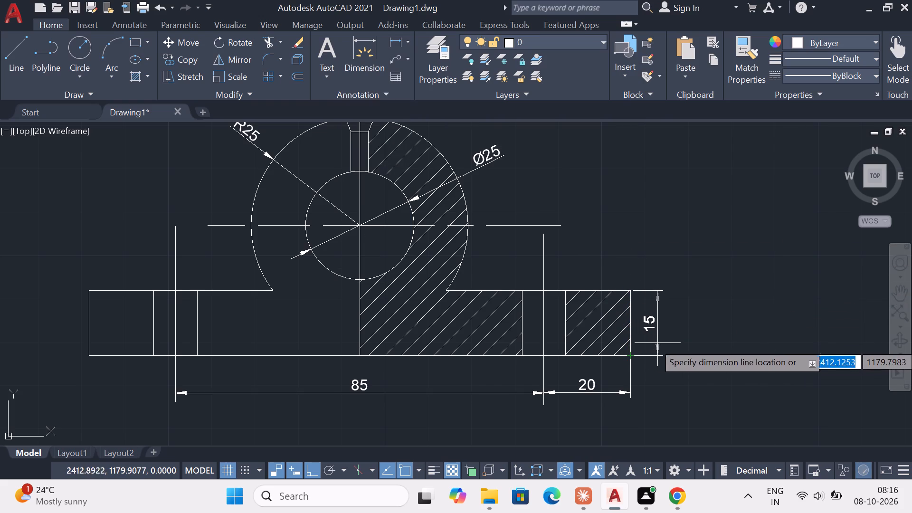
{"action": "left_click", "coordinate": [661, 343]}
{"action": "key", "text": "Escape"}
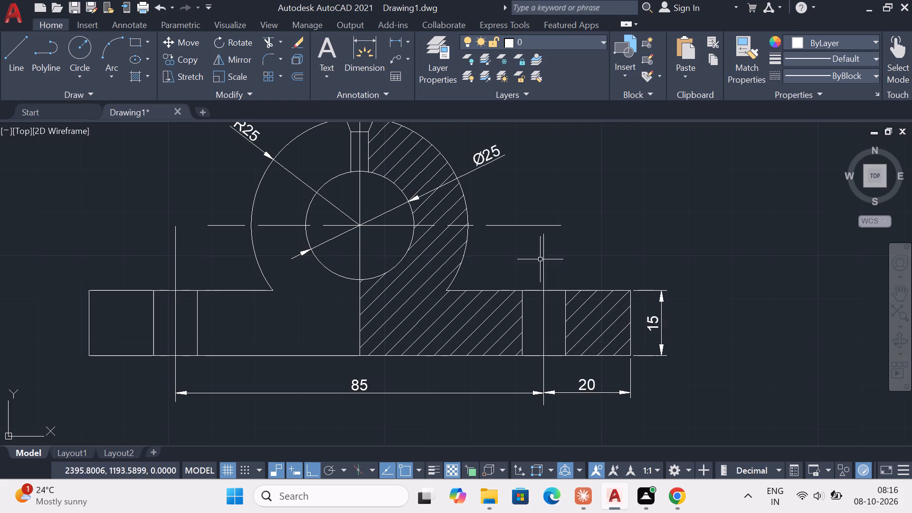
Add a vertical linear dimension from the base's bottom edge to the circles' centre, outside the base-thickness dimension.
{"action": "left_click", "coordinate": [411, 39]}
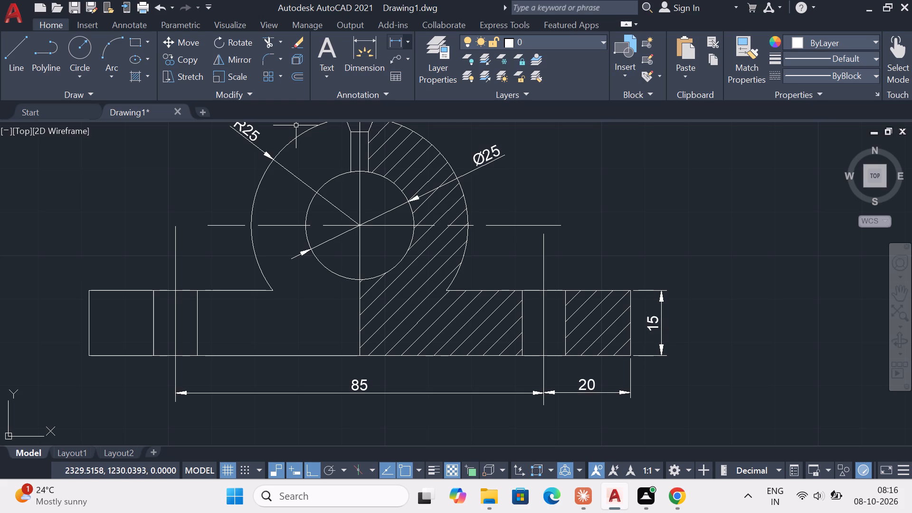
{"action": "left_click", "coordinate": [383, 68]}
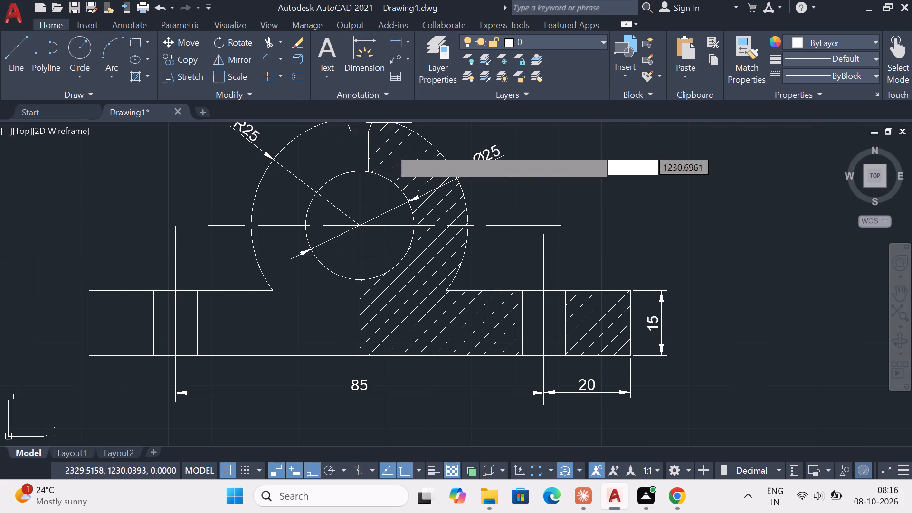
{"action": "left_click", "coordinate": [357, 356]}
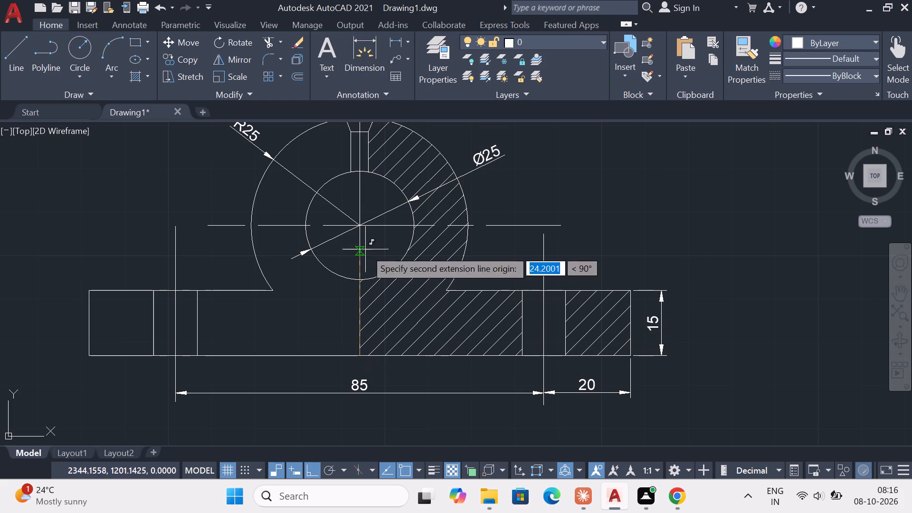
{"action": "left_click", "coordinate": [361, 228]}
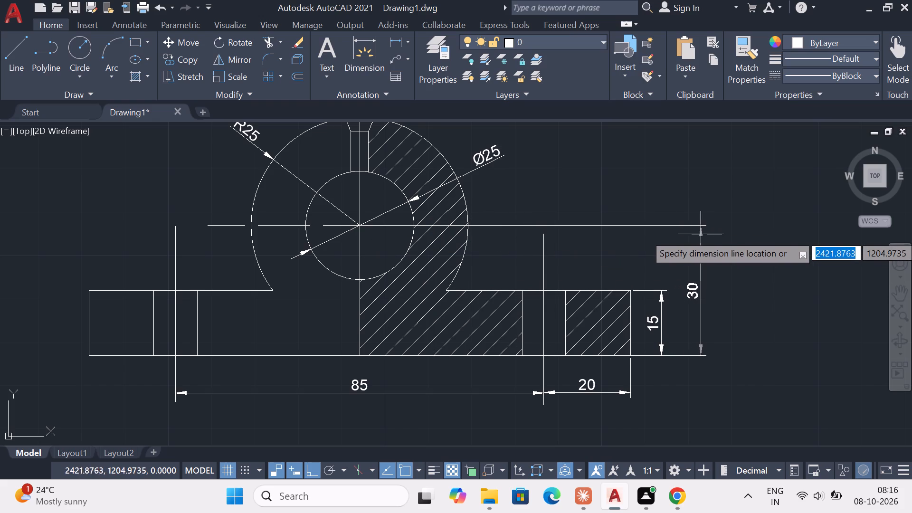
{"action": "left_click", "coordinate": [720, 237]}
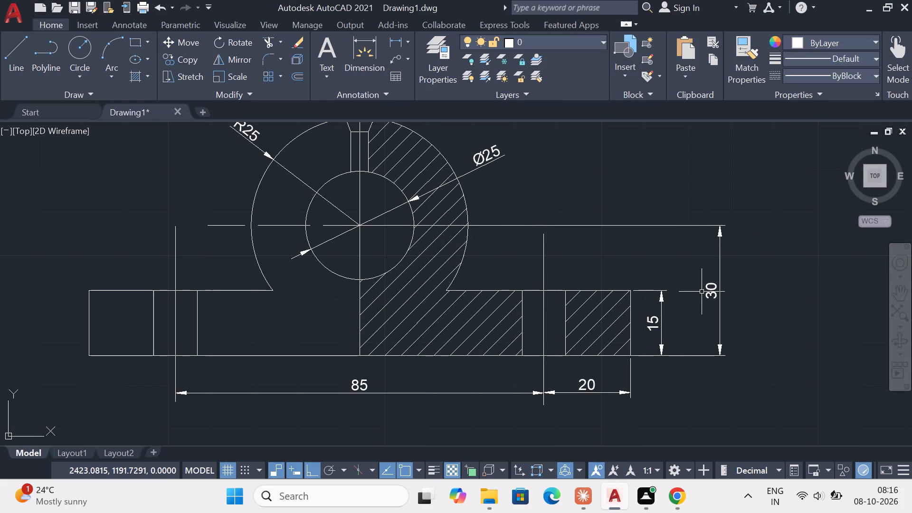
{"action": "middle_click_drag", "start_coordinate": [702, 292], "coordinate": [715, 191]}
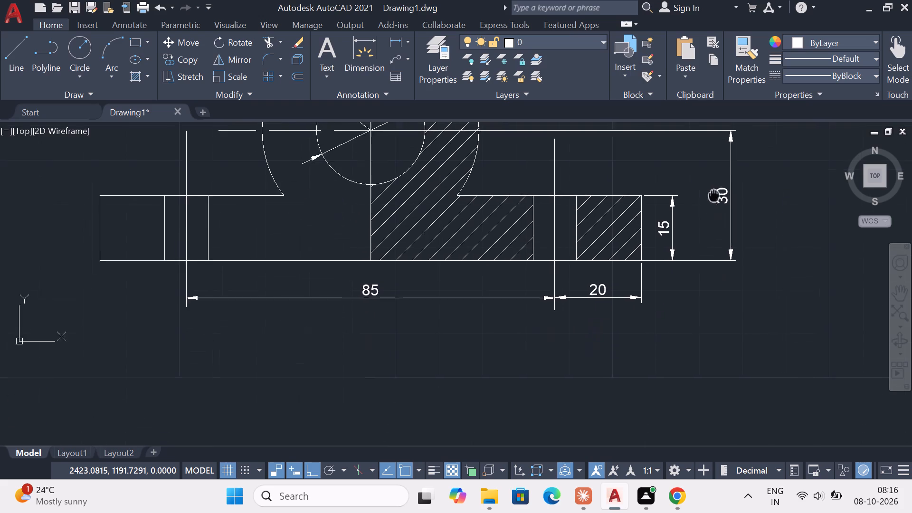
{"action": "middle_click_drag", "start_coordinate": [715, 191], "coordinate": [724, 164]}
{"action": "key", "text": "Escape"}
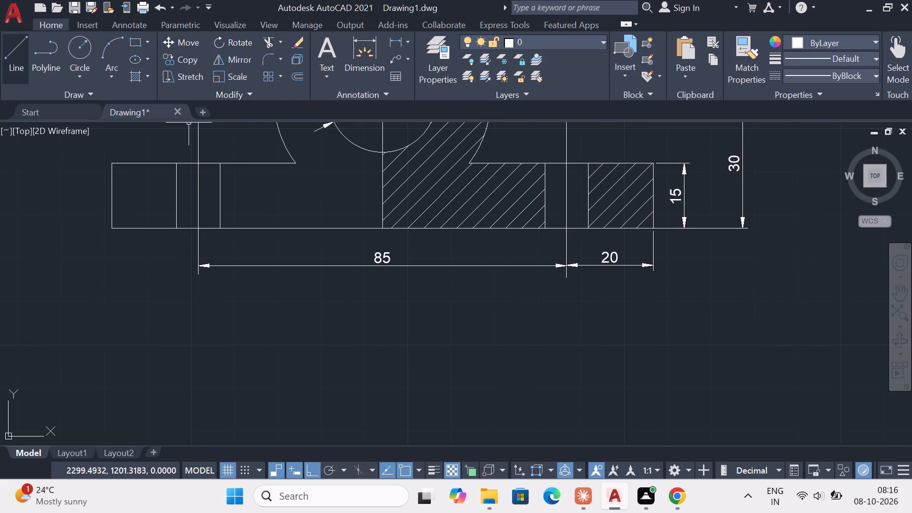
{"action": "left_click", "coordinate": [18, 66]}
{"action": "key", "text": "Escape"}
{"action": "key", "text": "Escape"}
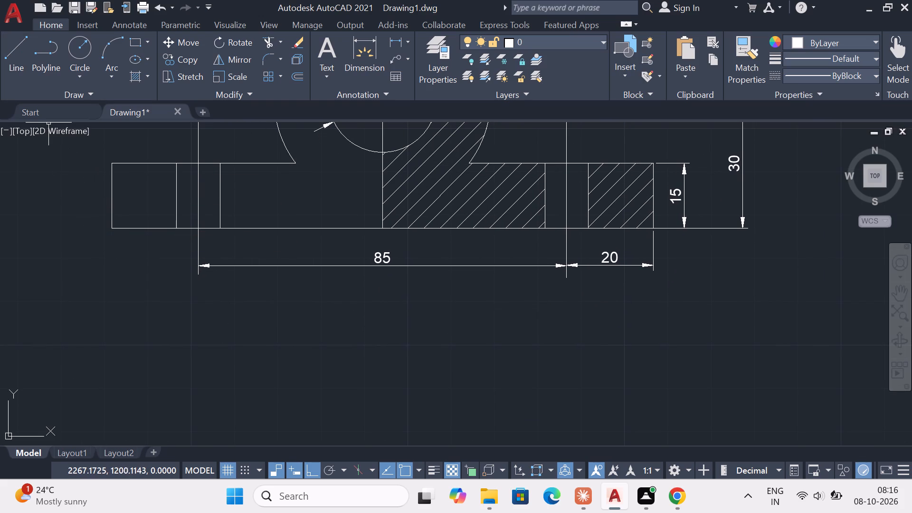
Draw rays straight down from the left and right bottom corners of the base.
{"action": "left_click", "coordinate": [60, 97]}
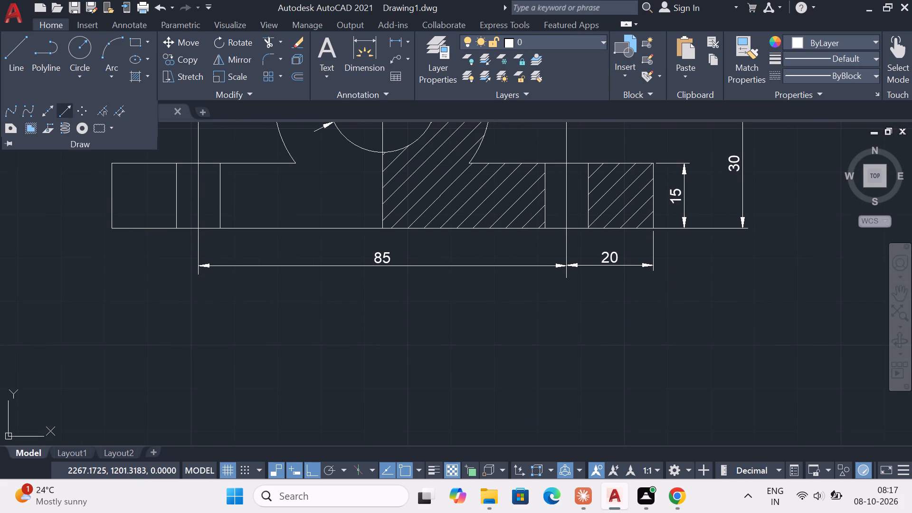
{"action": "left_click", "coordinate": [66, 111]}
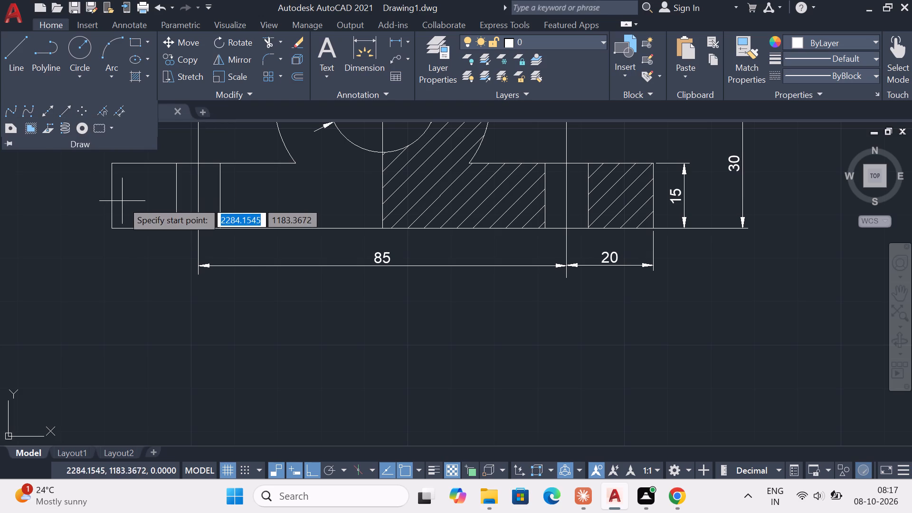
{"action": "left_click", "coordinate": [113, 225]}
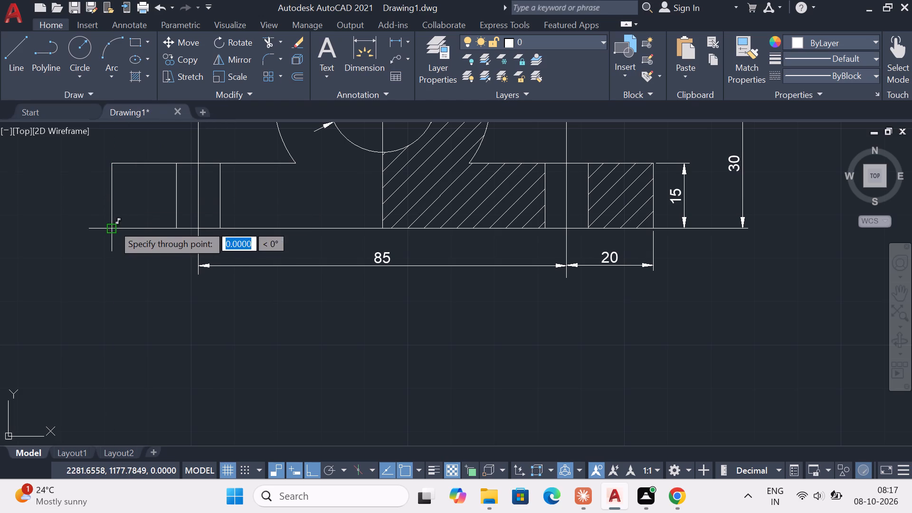
{"action": "left_click", "coordinate": [110, 273]}
{"action": "key", "text": "Escape"}
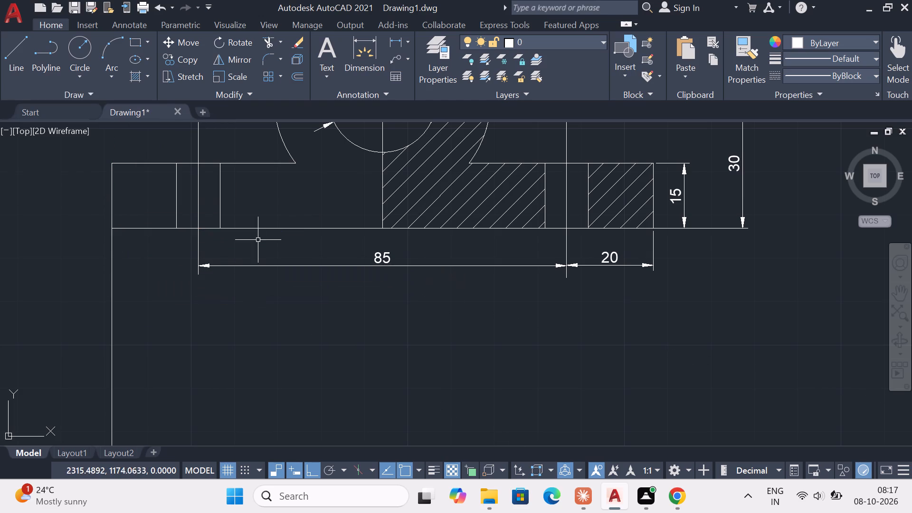
{"action": "key", "text": "space"}
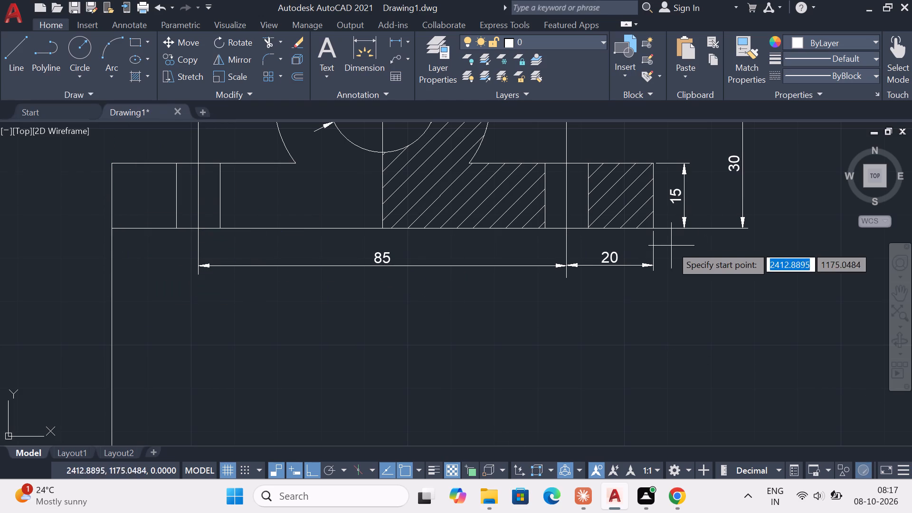
{"action": "left_click", "coordinate": [655, 230]}
{"action": "left_click", "coordinate": [662, 315]}
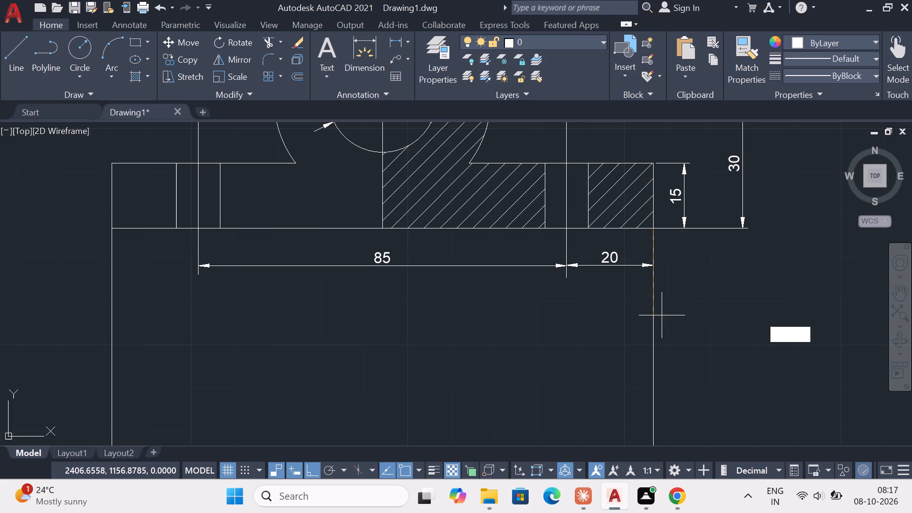
{"action": "key", "text": "Escape"}
Draw a horizontal line below the 85 and 20 dimensions, crossing both projection rays with a slight overhang at each end.
{"action": "scroll", "coordinate": [556, 352], "scroll_direction": "down", "scroll_amount": 1}
{"action": "middle_click_drag", "start_coordinate": [555, 351], "coordinate": [557, 332]}
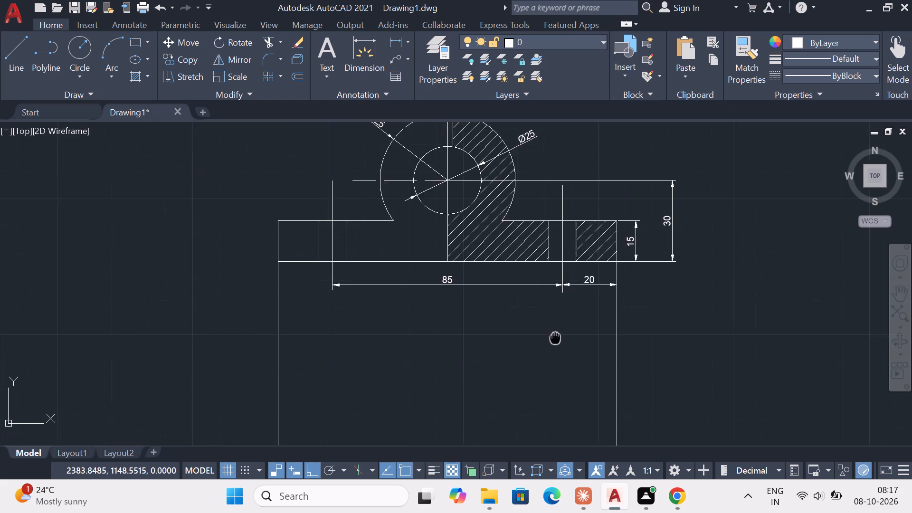
{"action": "middle_click_drag", "start_coordinate": [557, 332], "coordinate": [579, 229]}
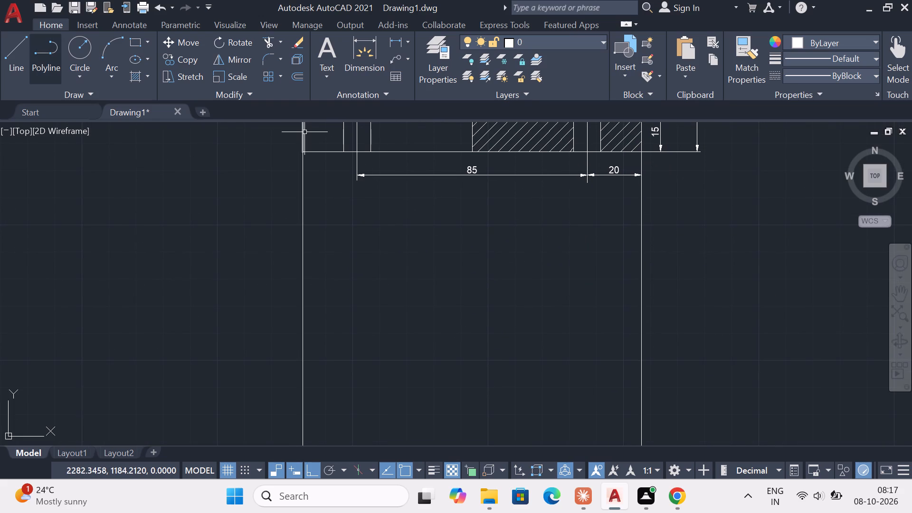
{"action": "left_click", "coordinate": [18, 55]}
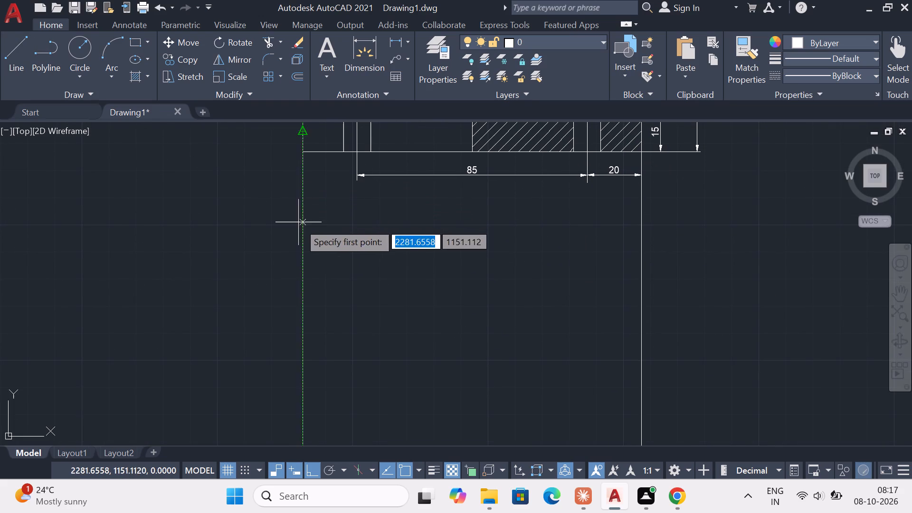
{"action": "left_click", "coordinate": [290, 225]}
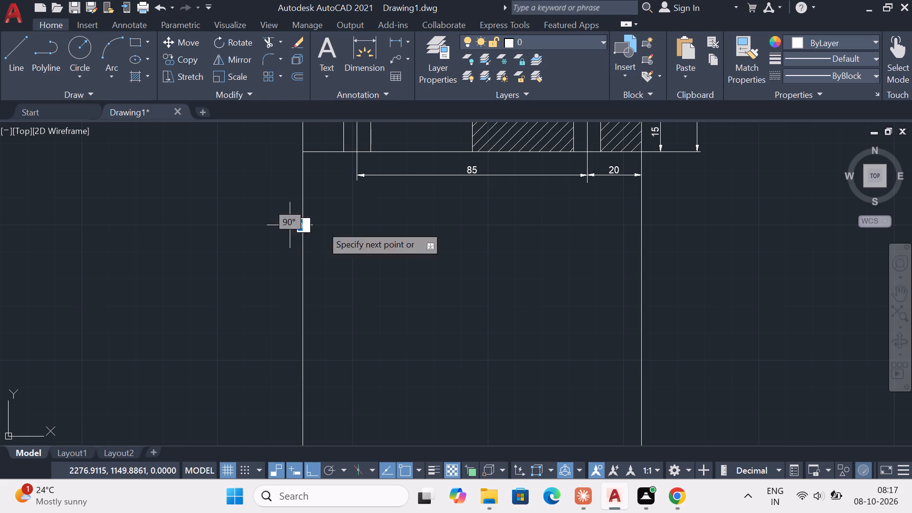
{"action": "left_click_drag", "start_coordinate": [655, 244], "coordinate": [665, 245]}
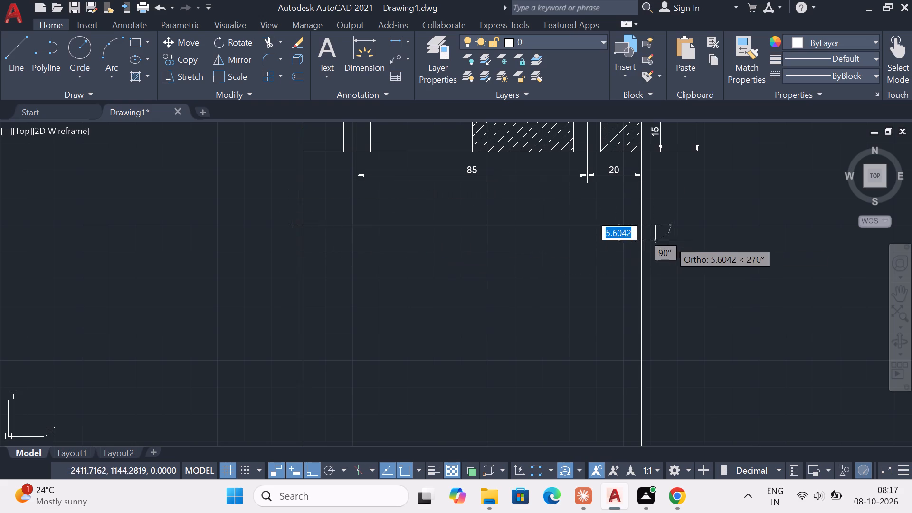
{"action": "key", "text": "Escape"}
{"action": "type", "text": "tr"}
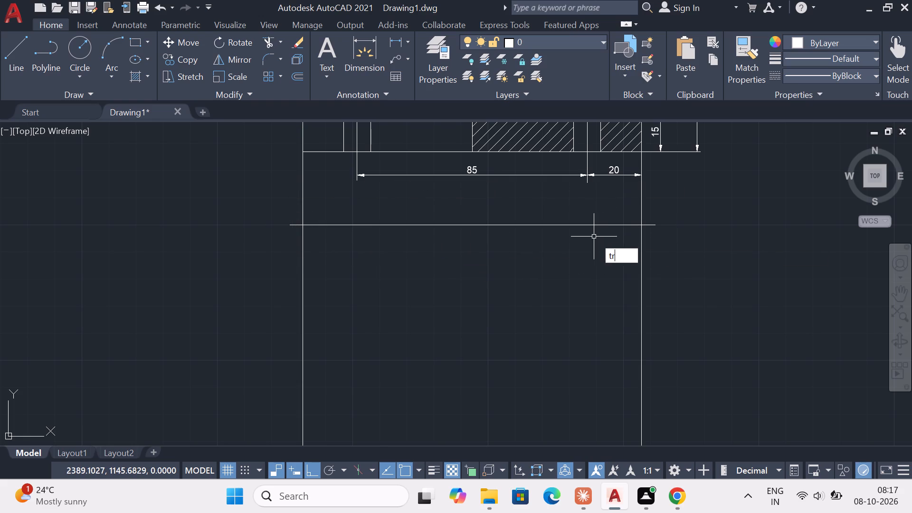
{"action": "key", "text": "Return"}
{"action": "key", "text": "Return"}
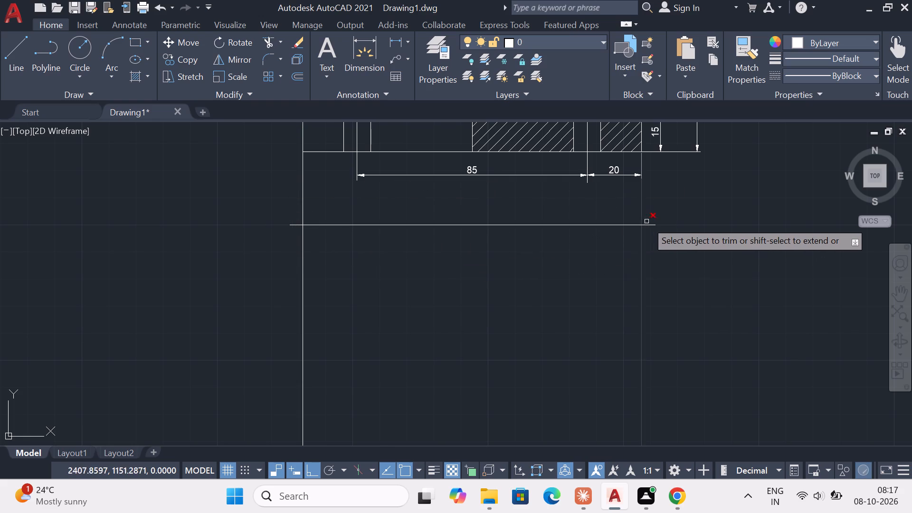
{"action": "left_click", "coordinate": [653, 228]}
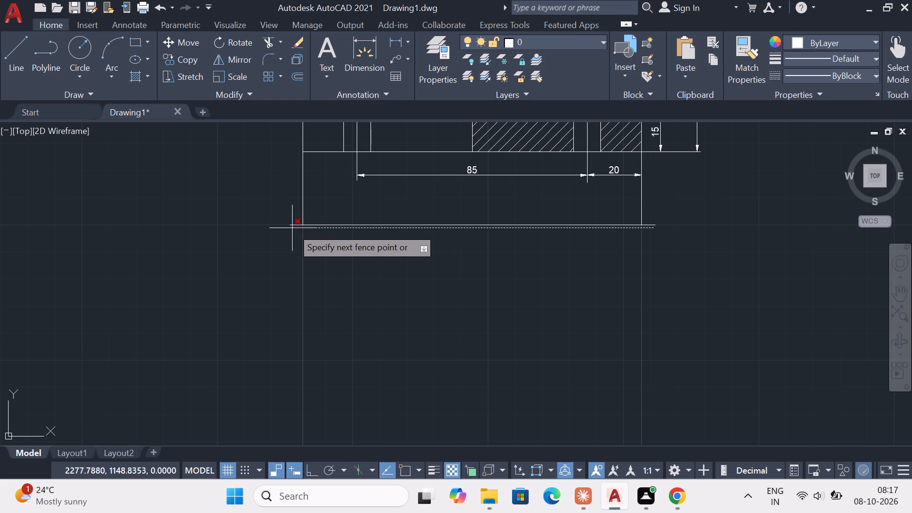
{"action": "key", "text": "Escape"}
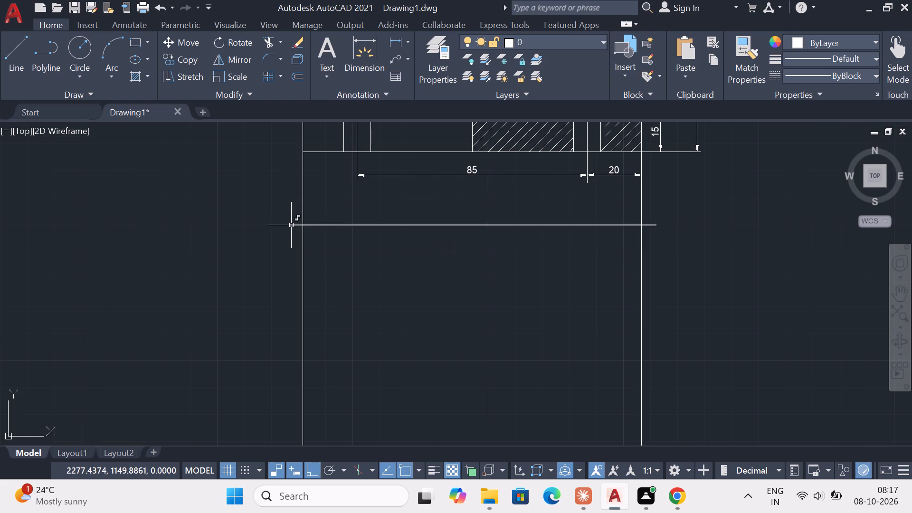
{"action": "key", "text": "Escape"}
Trim both overhanging ends of the horizontal line back to the projection rays.
{"action": "type", "text": "tr"}
{"action": "key", "text": "Return"}
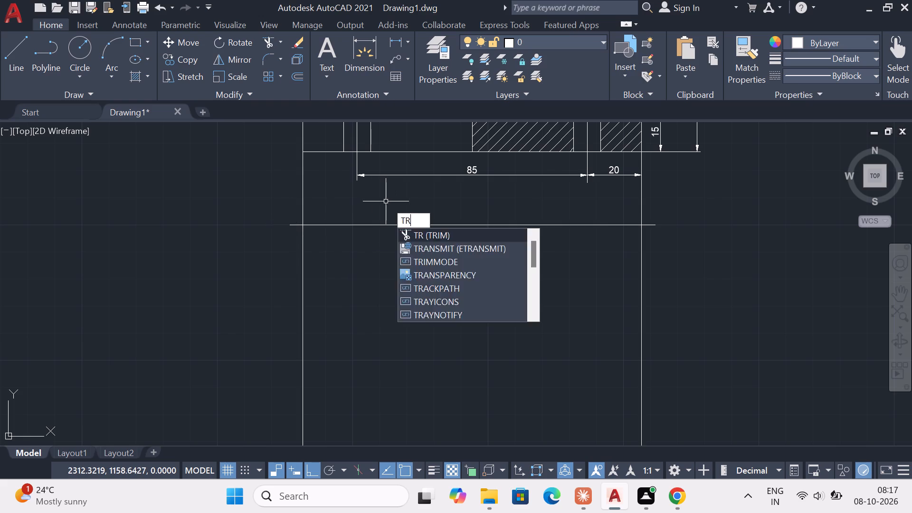
{"action": "key", "text": "Return"}
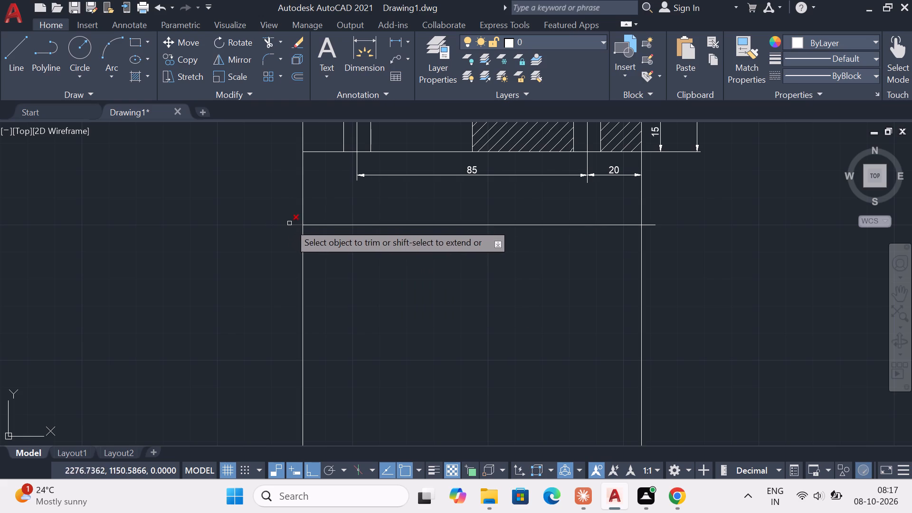
{"action": "left_click", "coordinate": [291, 223]}
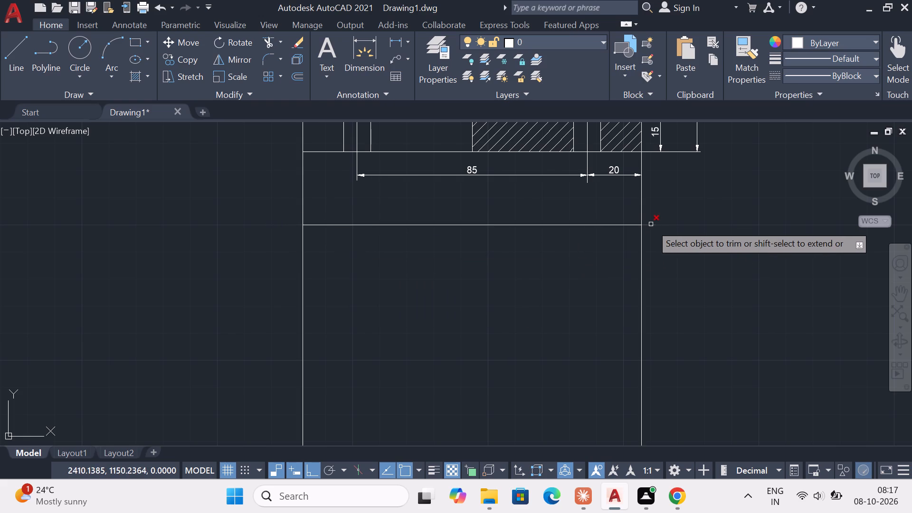
{"action": "left_click", "coordinate": [651, 224]}
{"action": "key", "text": "Escape"}
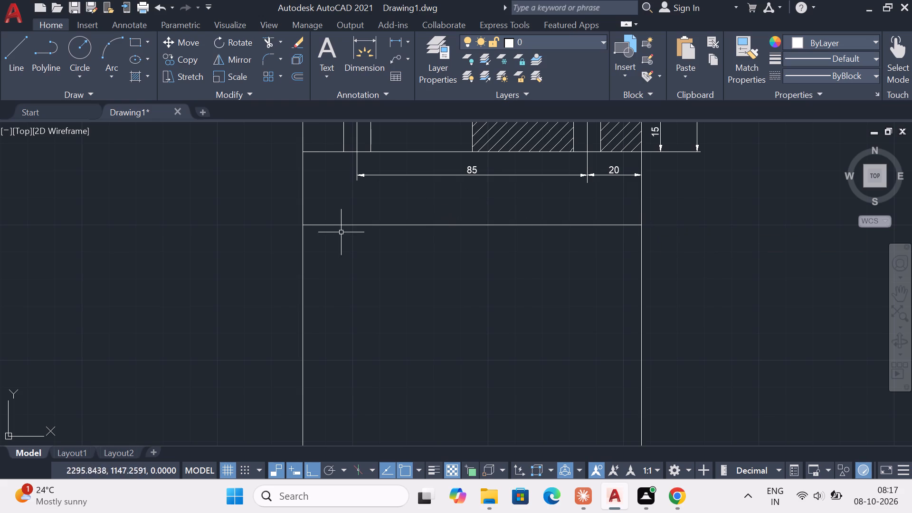
{"action": "key", "text": "Escape"}
Delete the two vertical projection rays, keeping the horizontal line.
{"action": "left_click", "coordinate": [304, 190]}
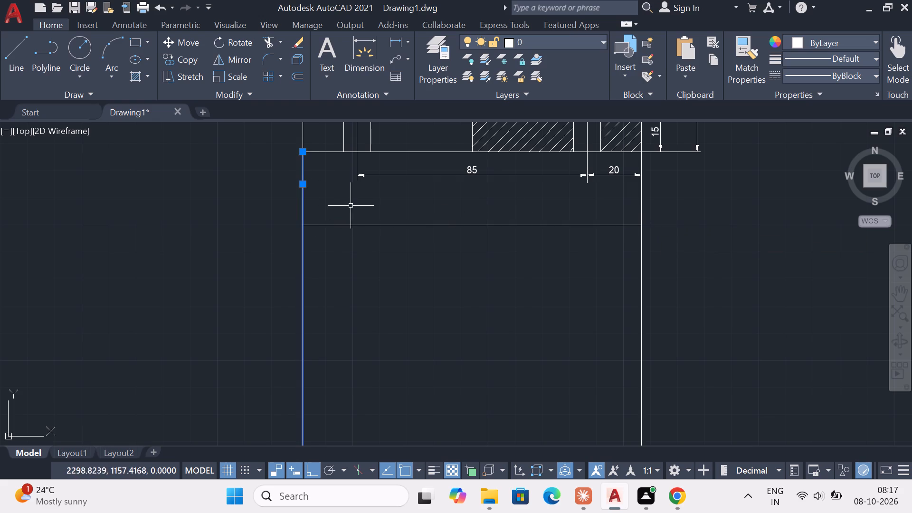
{"action": "key", "text": "Delete"}
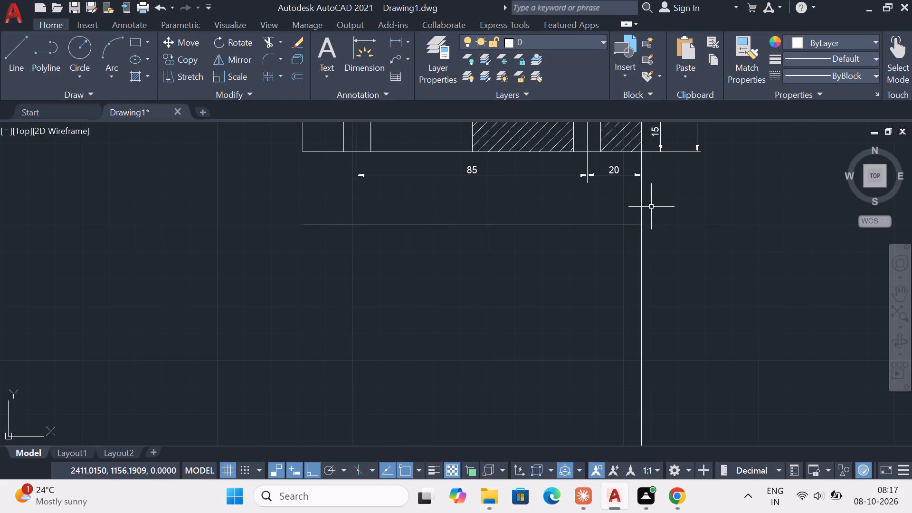
{"action": "left_click", "coordinate": [641, 210]}
{"action": "key", "text": "Delete"}
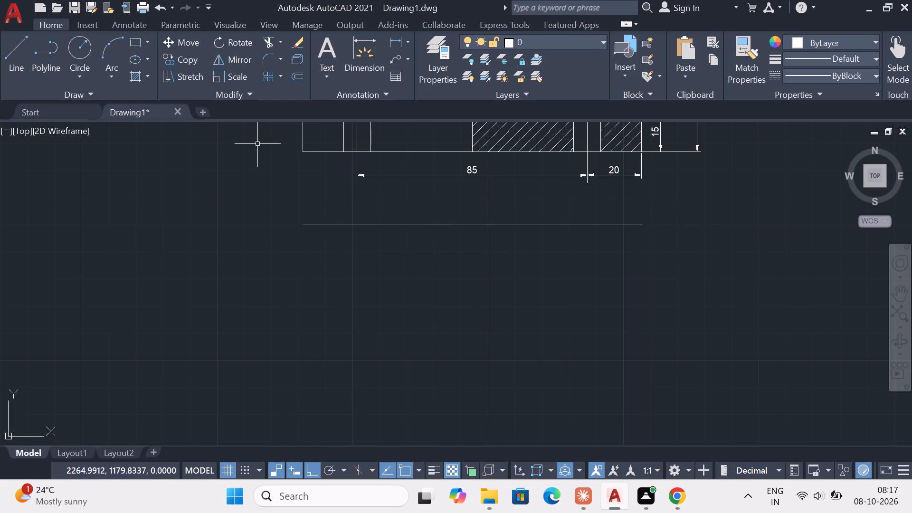
Draw a line 35 units down from the horizontal line's left end and continue it horizontally past the line's right end.
{"action": "left_click", "coordinate": [9, 47]}
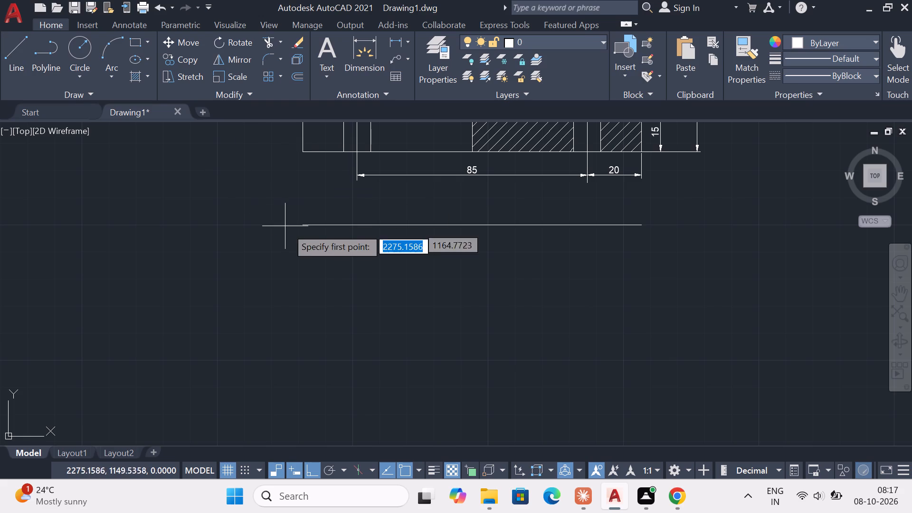
{"action": "left_click", "coordinate": [301, 221]}
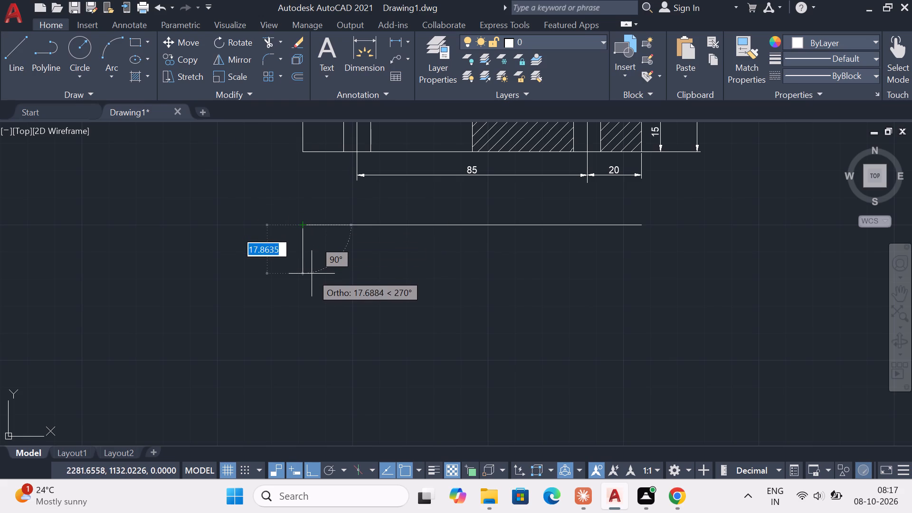
{"action": "key", "text": "3"}
{"action": "key", "text": "5"}
{"action": "key", "text": "Return"}
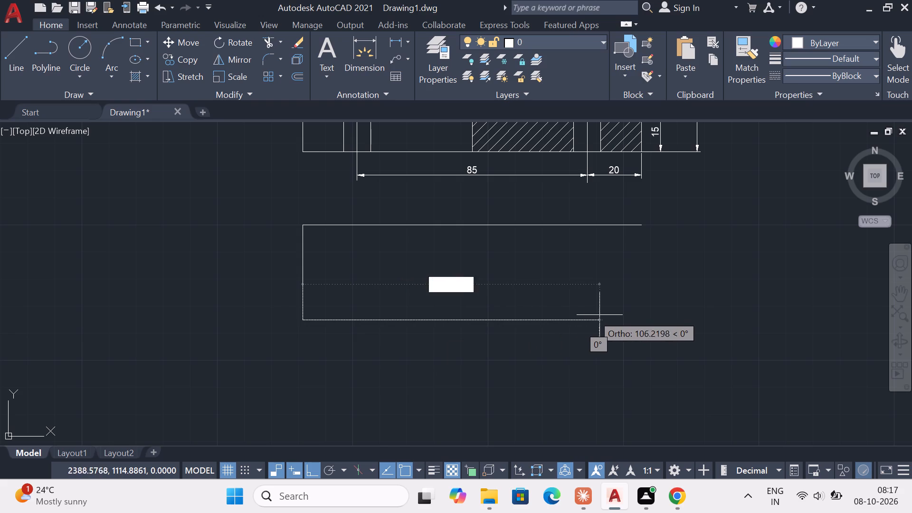
{"action": "left_click", "coordinate": [666, 321]}
{"action": "key", "text": "Escape"}
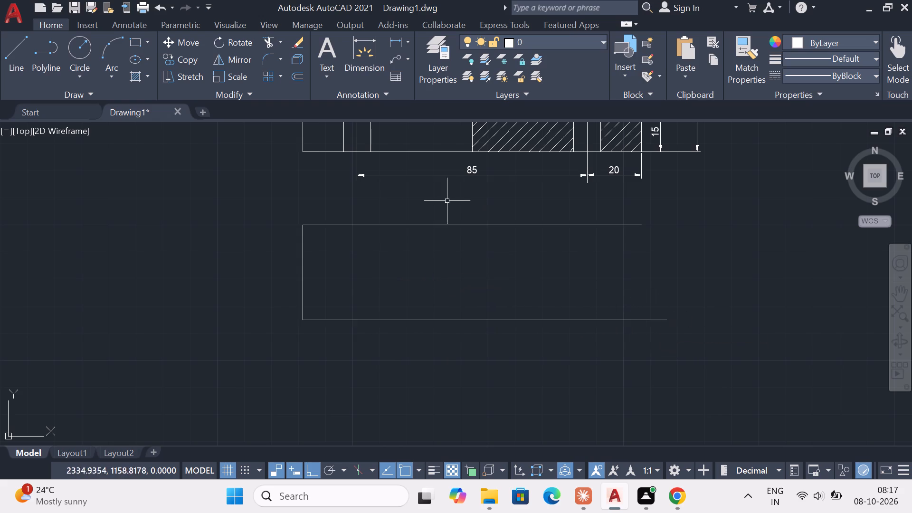
Draw a vertical line from the upper line's right end down to the lower line, closing the rectangle.
{"action": "key", "text": "space"}
{"action": "left_click", "coordinate": [641, 227]}
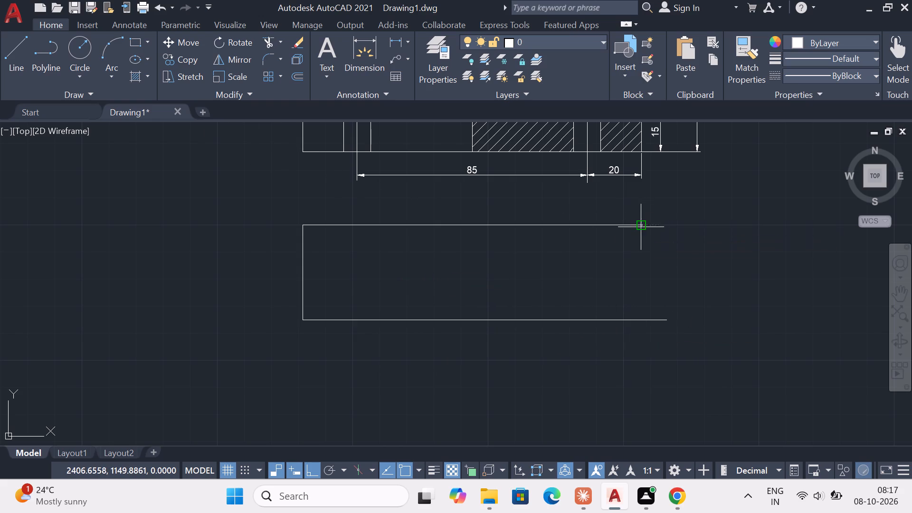
{"action": "left_click", "coordinate": [641, 321]}
{"action": "key", "text": "Escape"}
Trim the lower line's overhang beyond the rectangle's right side.
{"action": "key", "text": "t"}
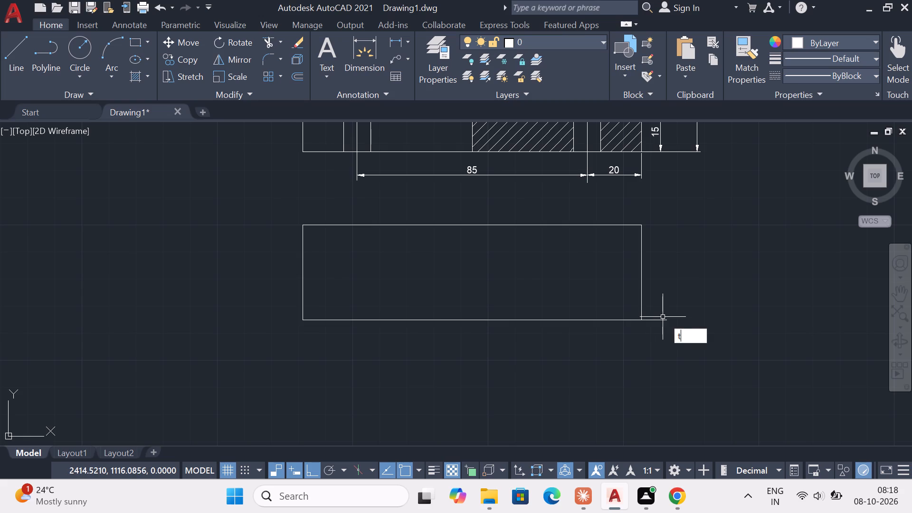
{"action": "key", "text": "r"}
{"action": "key", "text": "Return"}
{"action": "key", "text": "Return"}
{"action": "left_click", "coordinate": [663, 322]}
{"action": "key", "text": "Escape"}
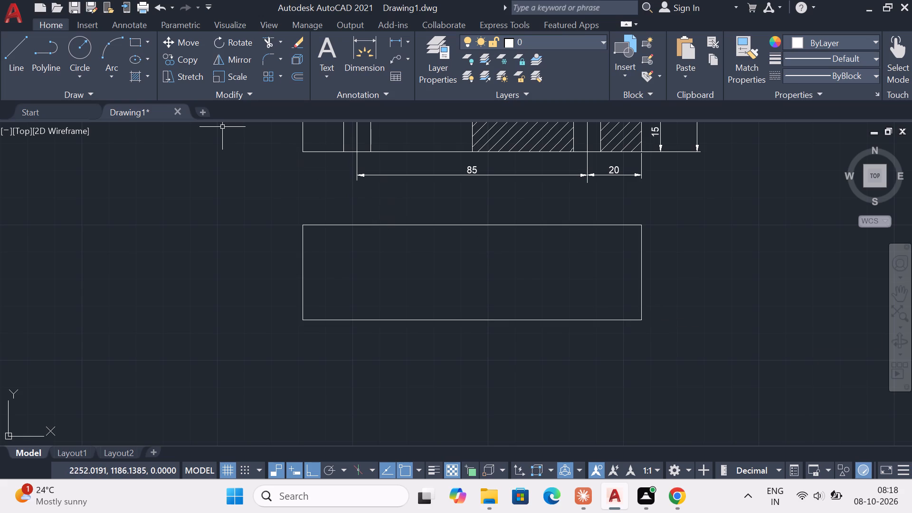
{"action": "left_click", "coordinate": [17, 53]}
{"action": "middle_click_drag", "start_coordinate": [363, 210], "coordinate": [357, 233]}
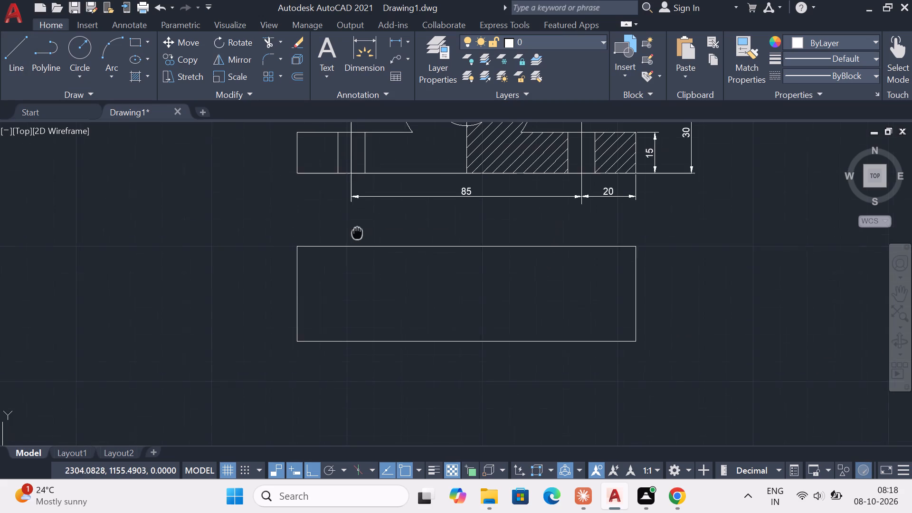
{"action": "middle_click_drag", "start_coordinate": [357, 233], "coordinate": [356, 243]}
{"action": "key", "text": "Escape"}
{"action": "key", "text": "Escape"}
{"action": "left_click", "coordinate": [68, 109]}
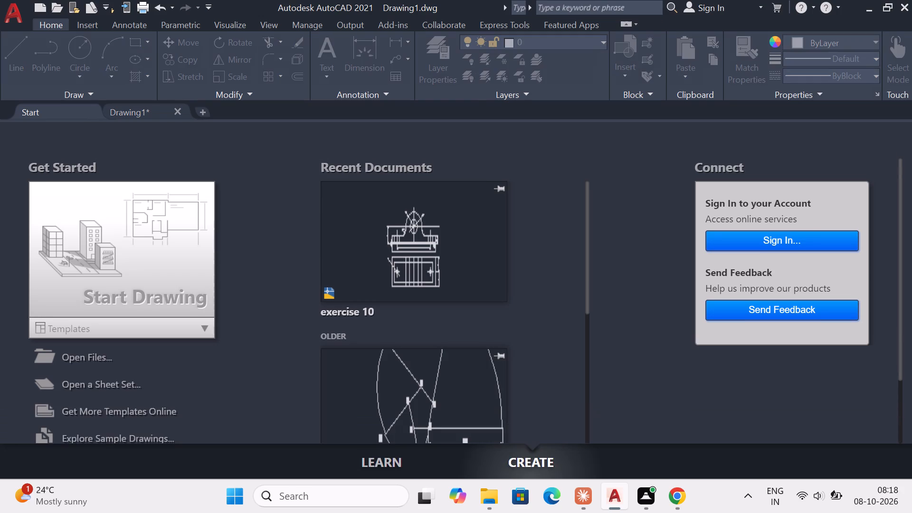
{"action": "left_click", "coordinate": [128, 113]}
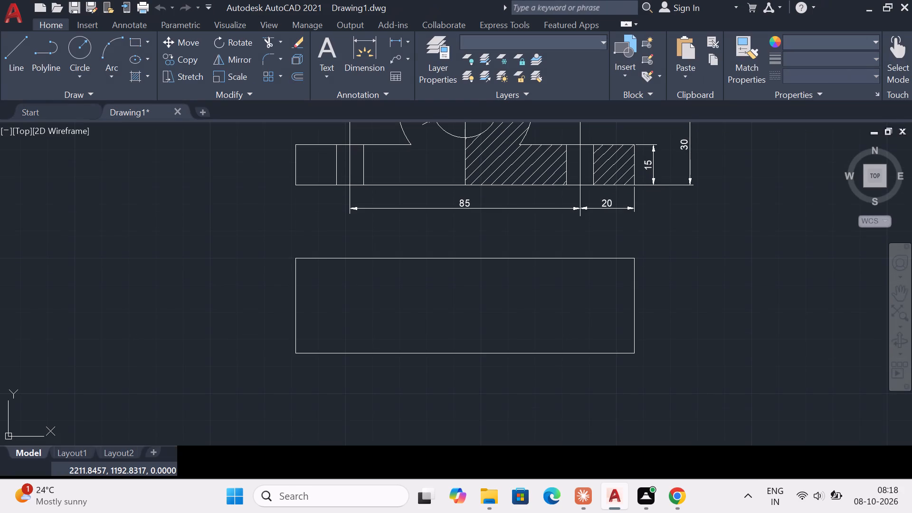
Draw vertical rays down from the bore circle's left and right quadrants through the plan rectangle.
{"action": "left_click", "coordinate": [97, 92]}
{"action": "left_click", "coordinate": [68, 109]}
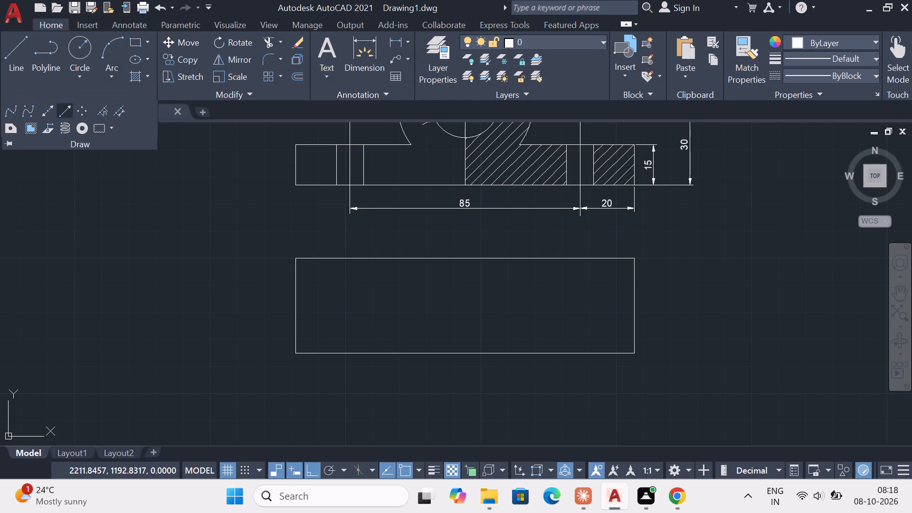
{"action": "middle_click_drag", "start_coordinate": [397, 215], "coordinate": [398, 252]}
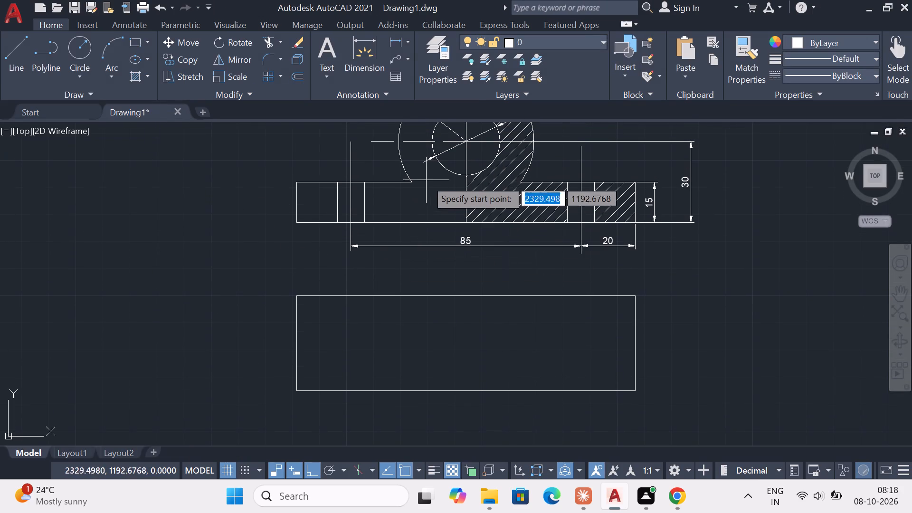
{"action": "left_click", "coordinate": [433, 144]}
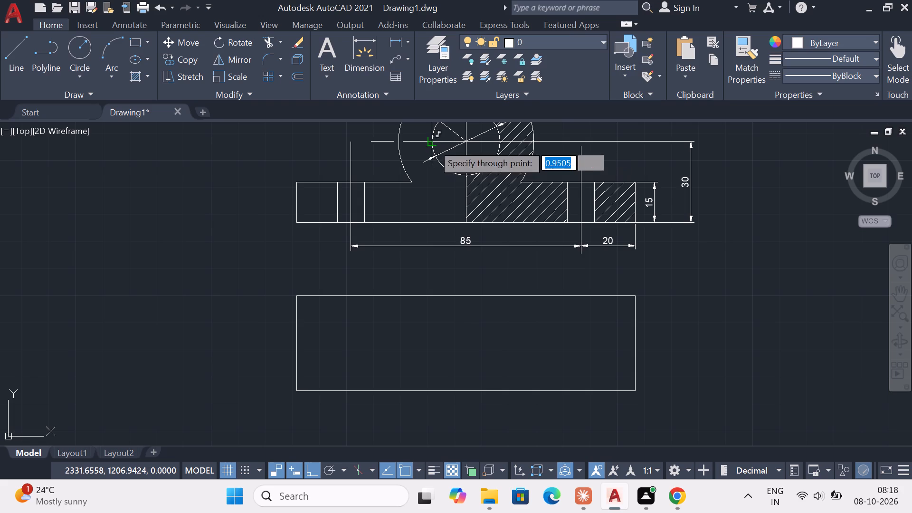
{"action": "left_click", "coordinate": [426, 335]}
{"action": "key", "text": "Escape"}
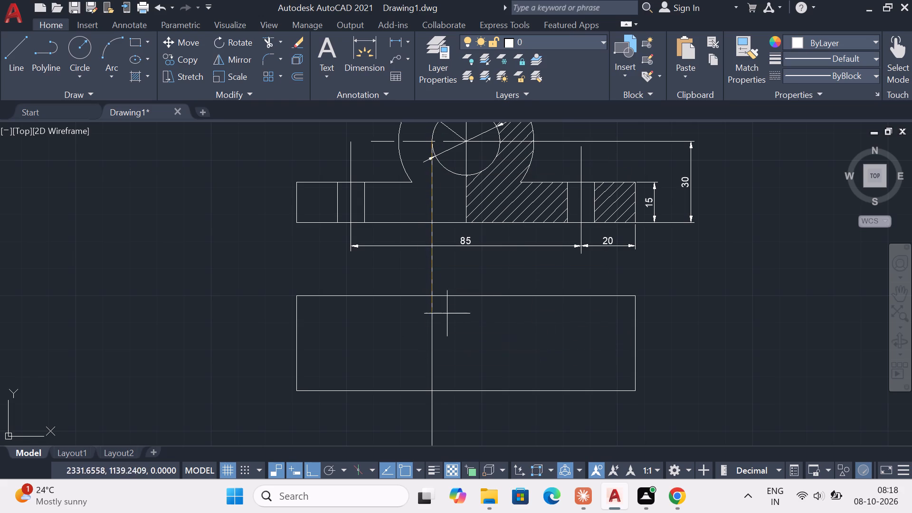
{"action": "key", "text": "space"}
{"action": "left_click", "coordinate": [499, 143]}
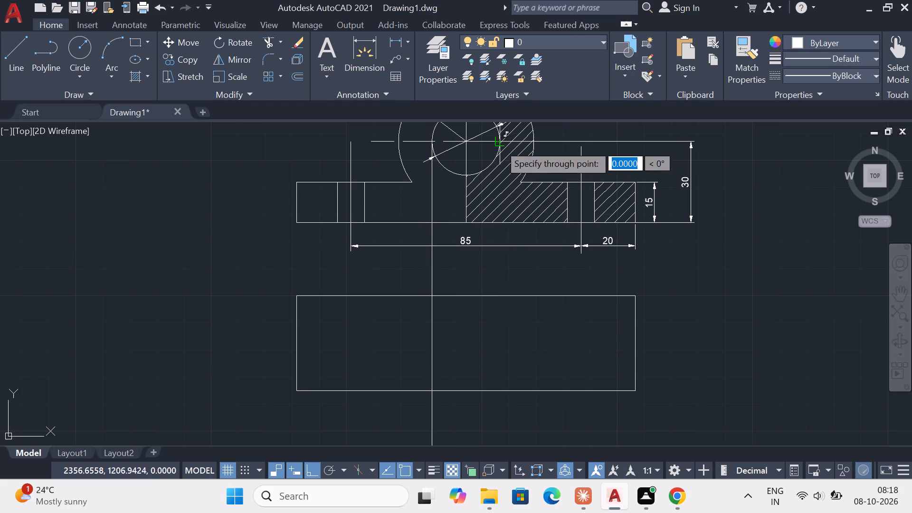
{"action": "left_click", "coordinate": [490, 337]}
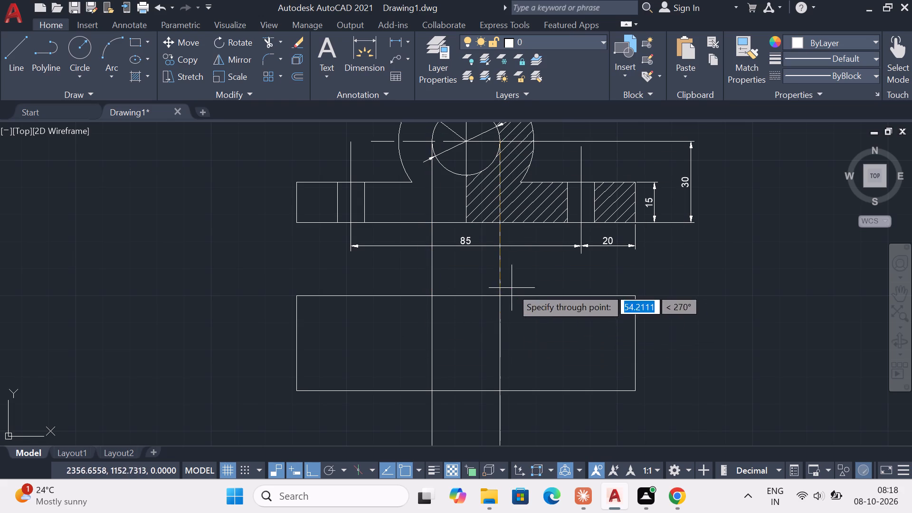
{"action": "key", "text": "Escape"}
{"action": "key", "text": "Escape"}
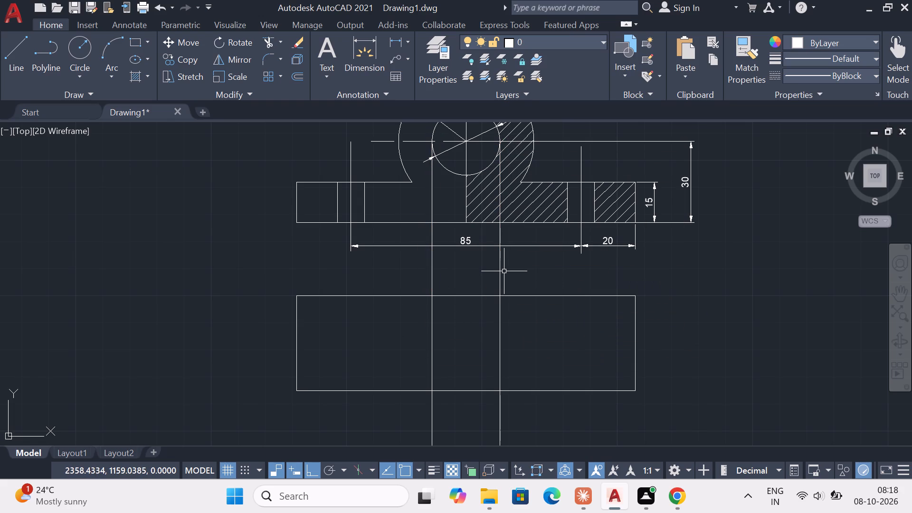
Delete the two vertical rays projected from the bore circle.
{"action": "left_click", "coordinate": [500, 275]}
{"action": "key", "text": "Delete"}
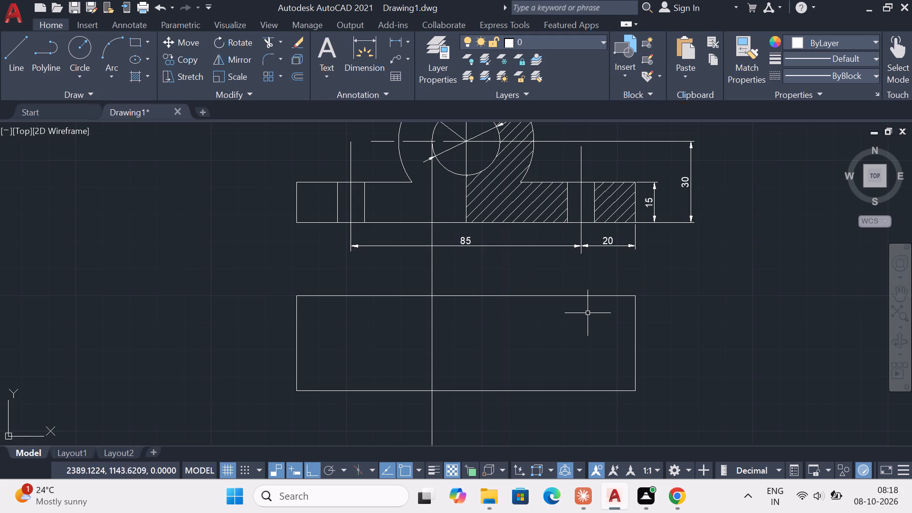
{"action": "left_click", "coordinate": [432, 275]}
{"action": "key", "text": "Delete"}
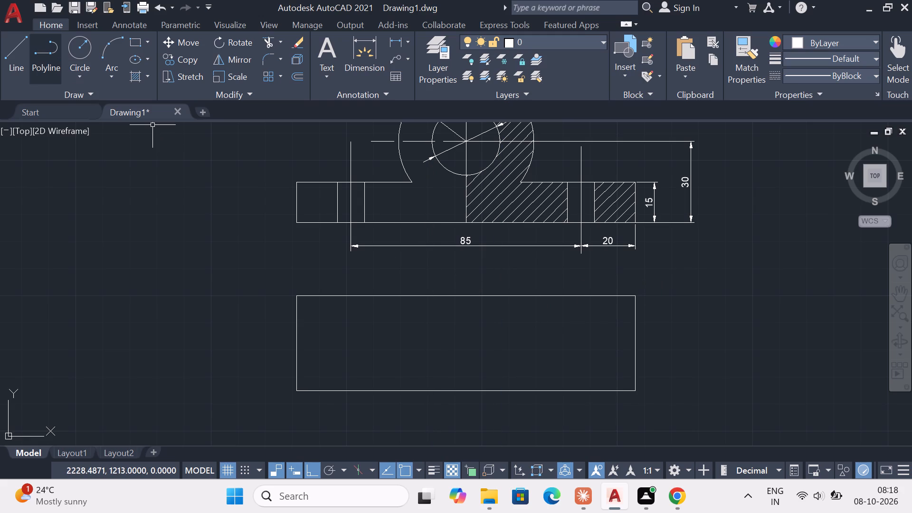
Draw a vertical line from the left hole's centreline at the base down to the plan rectangle's lower edge.
{"action": "left_click", "coordinate": [9, 50]}
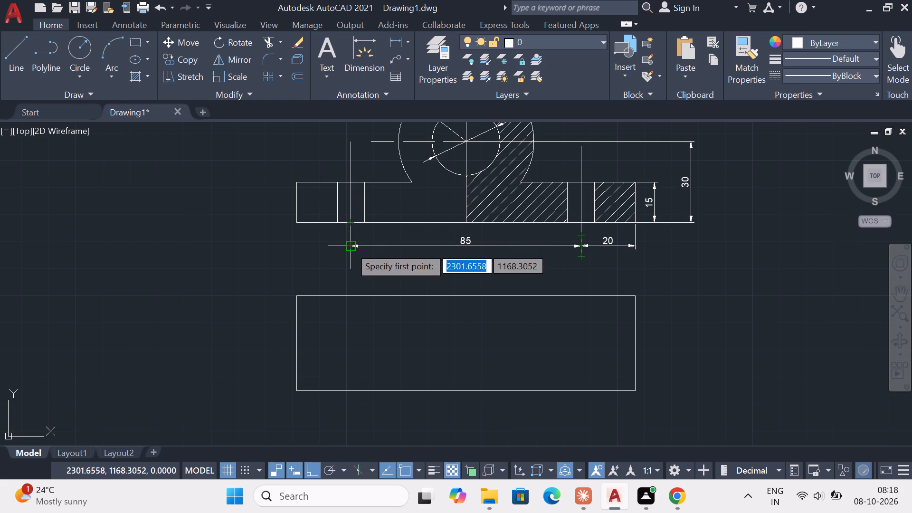
{"action": "left_click", "coordinate": [352, 224]}
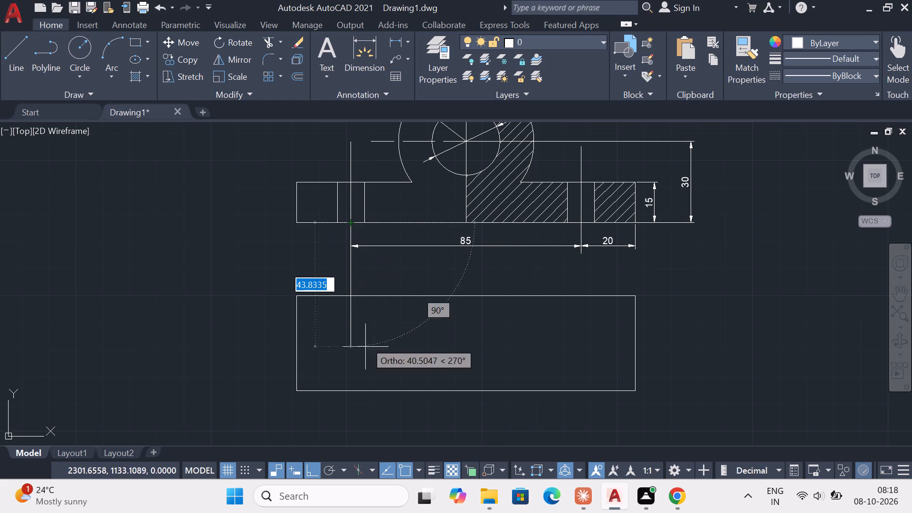
{"action": "left_click", "coordinate": [350, 388]}
{"action": "key", "text": "Escape"}
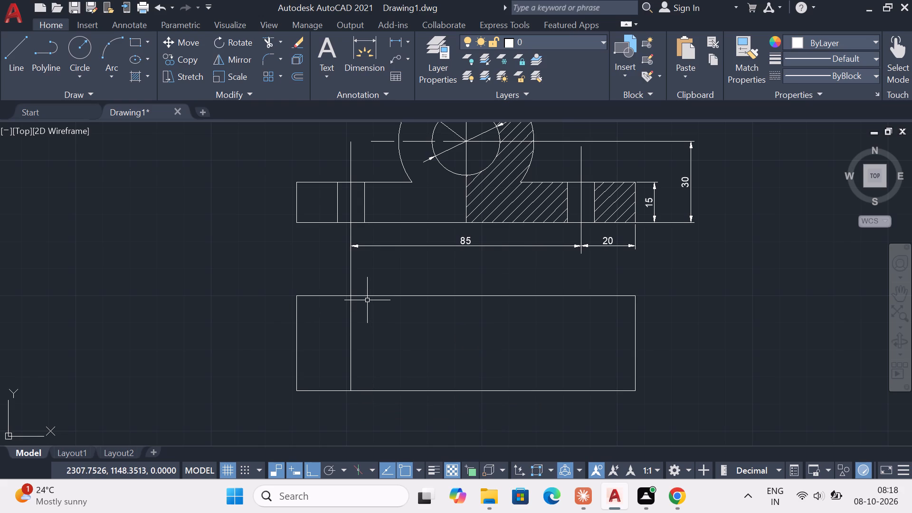
Trim the part of the left projection line that lies above the plan rectangle.
{"action": "type", "text": "tr"}
{"action": "key", "text": "Return"}
{"action": "key", "text": "Return"}
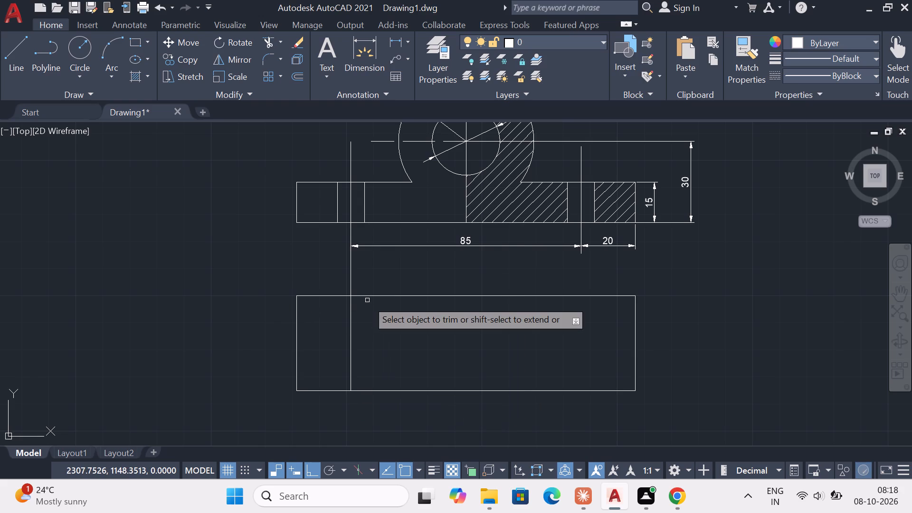
{"action": "left_click", "coordinate": [350, 287]}
{"action": "key", "text": "Escape"}
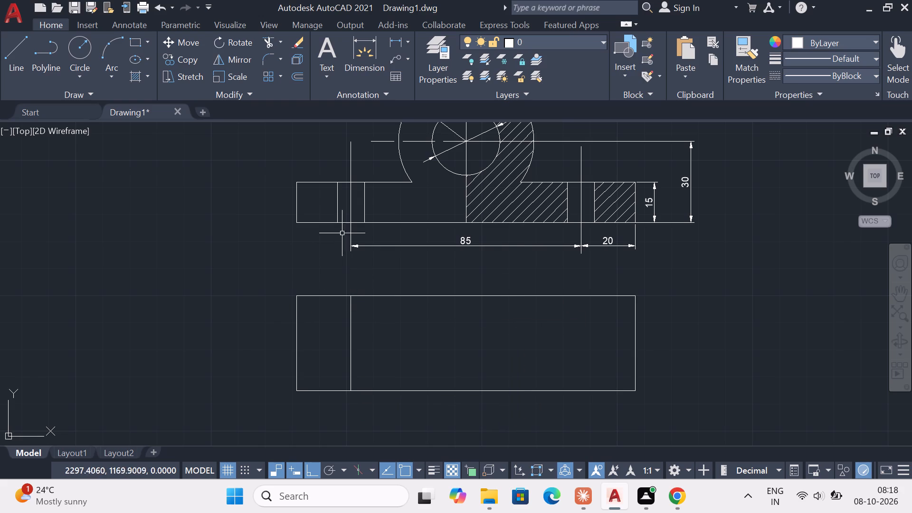
{"action": "key", "text": "Escape"}
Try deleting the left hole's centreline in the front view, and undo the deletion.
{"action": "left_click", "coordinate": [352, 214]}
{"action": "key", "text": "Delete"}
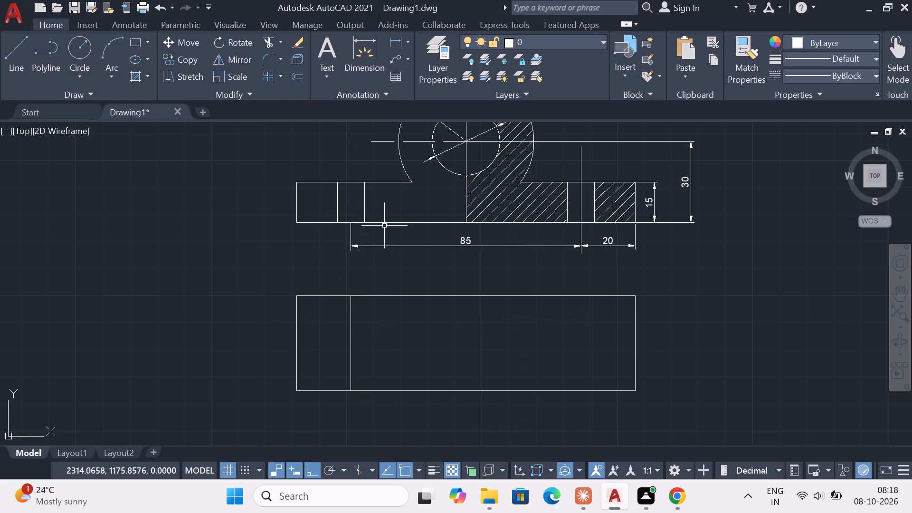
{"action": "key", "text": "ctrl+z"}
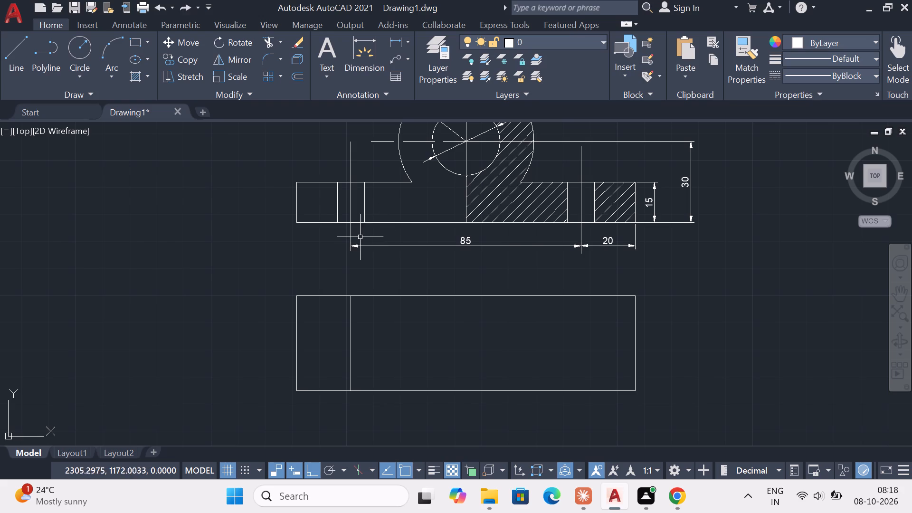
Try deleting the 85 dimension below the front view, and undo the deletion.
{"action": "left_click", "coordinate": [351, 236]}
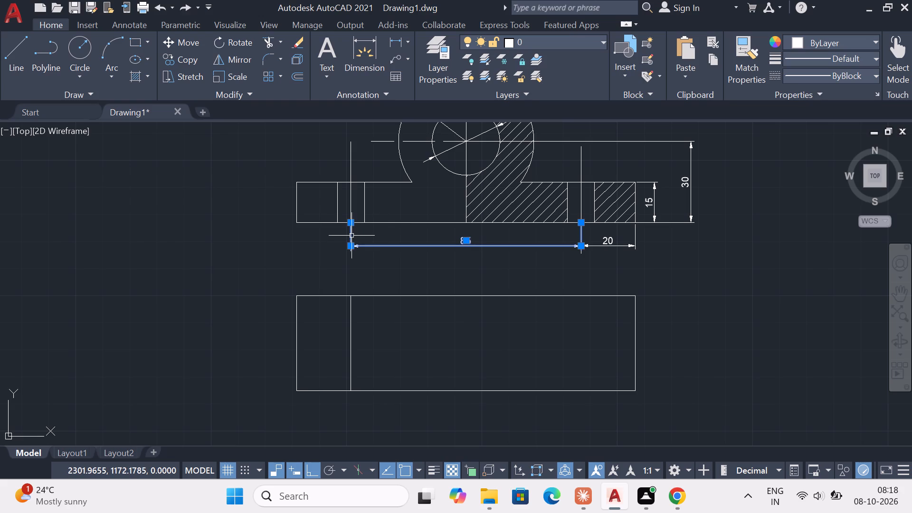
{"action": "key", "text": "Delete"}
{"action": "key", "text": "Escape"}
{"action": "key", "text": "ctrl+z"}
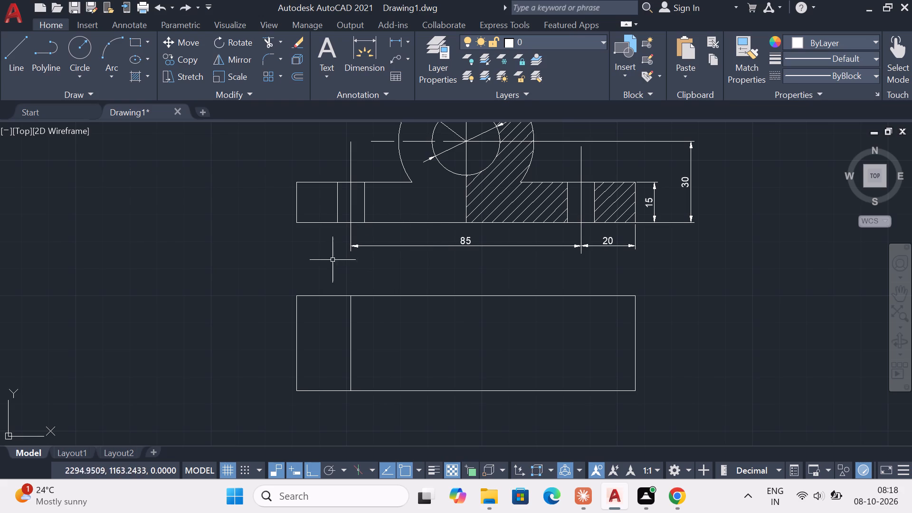
Draw a 15-diameter circle centred on the midpoint of the left vertical line in the plan rectangle.
{"action": "left_click", "coordinate": [84, 81]}
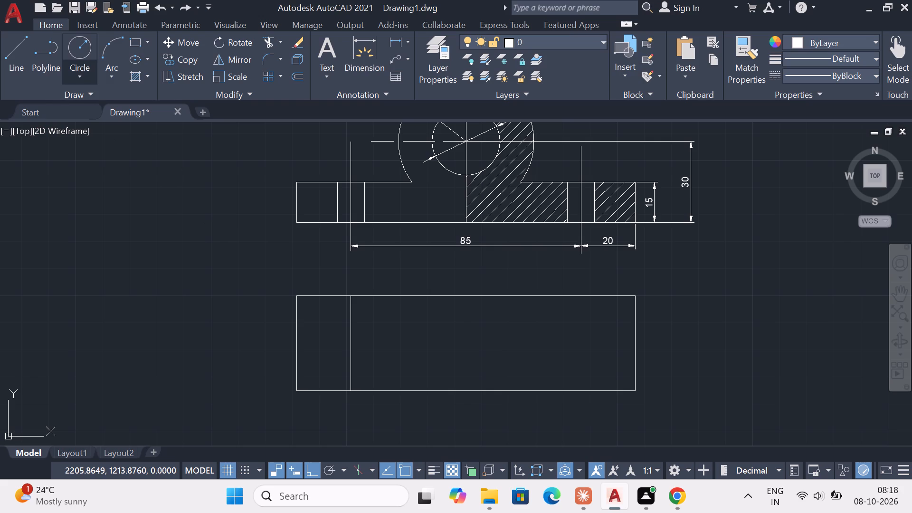
{"action": "left_click", "coordinate": [74, 122]}
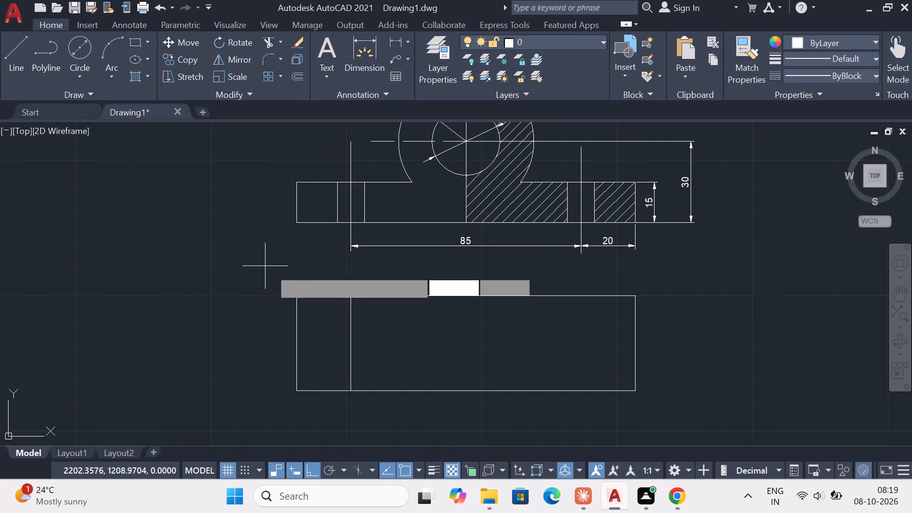
{"action": "left_click", "coordinate": [352, 340]}
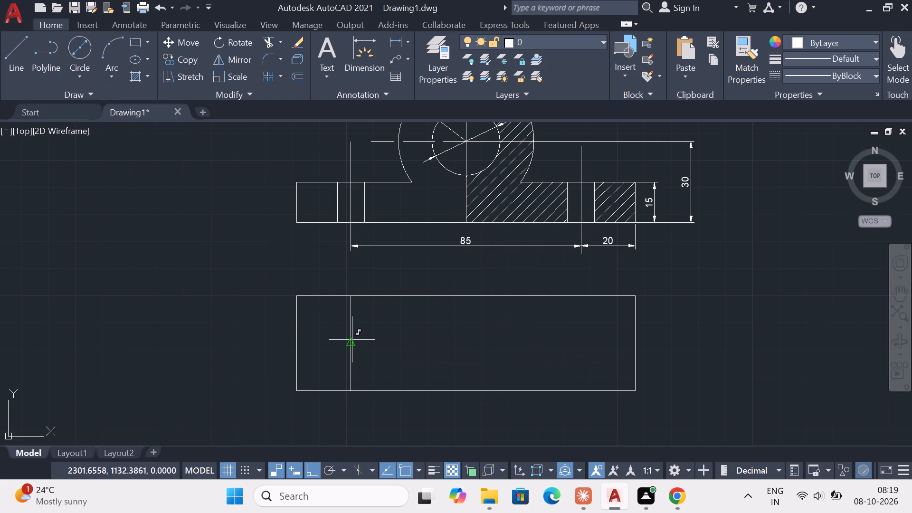
{"action": "key", "text": "1"}
{"action": "key", "text": "5"}
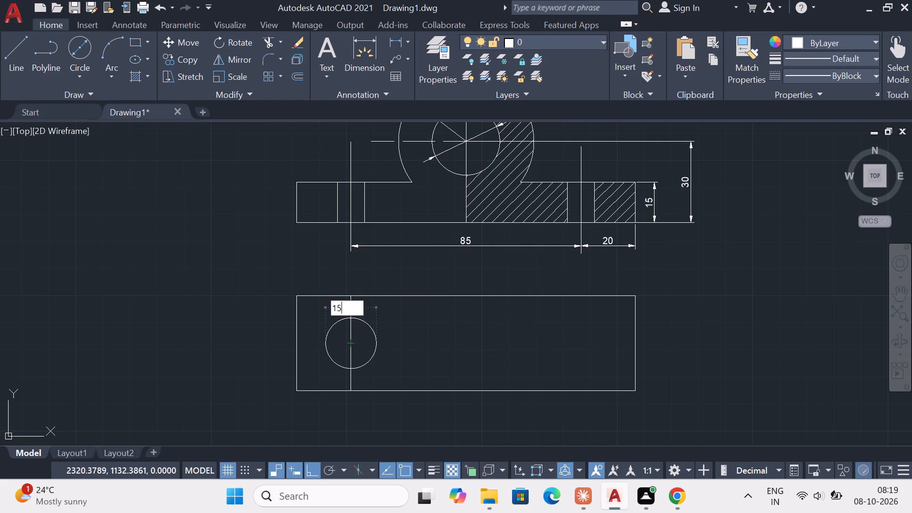
{"action": "key", "text": "Return"}
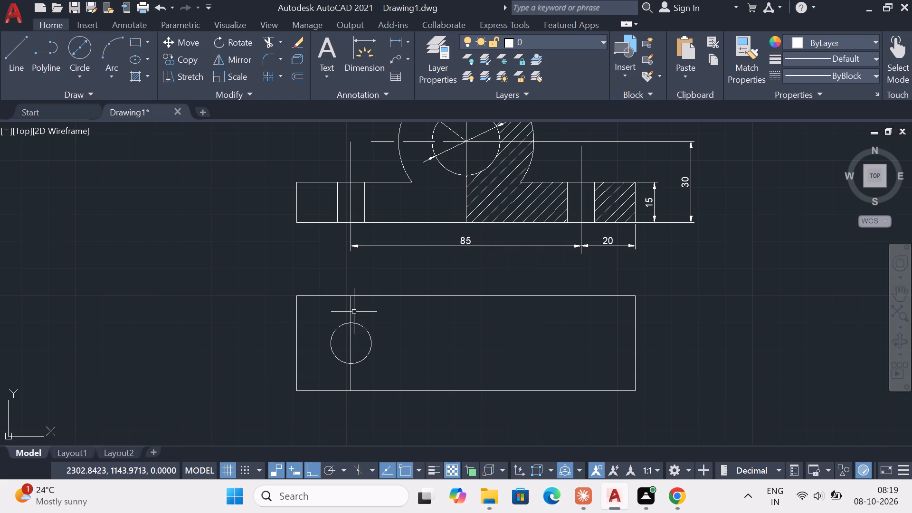
Delete the vertical construction line through the left circle in the plan view.
{"action": "left_click", "coordinate": [351, 309]}
{"action": "key", "text": "Delete"}
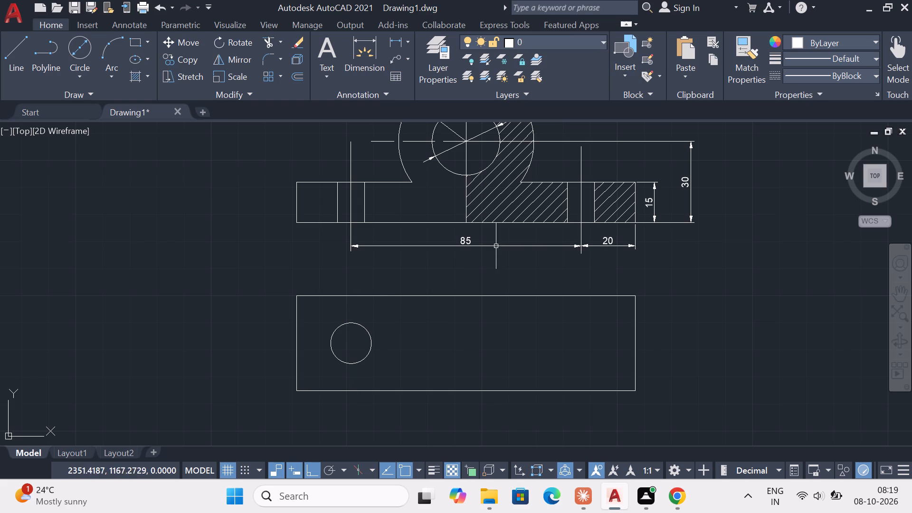
Draw a vertical line from the right hole's centreline at the base down to the plan rectangle's lower edge.
{"action": "left_click", "coordinate": [21, 59]}
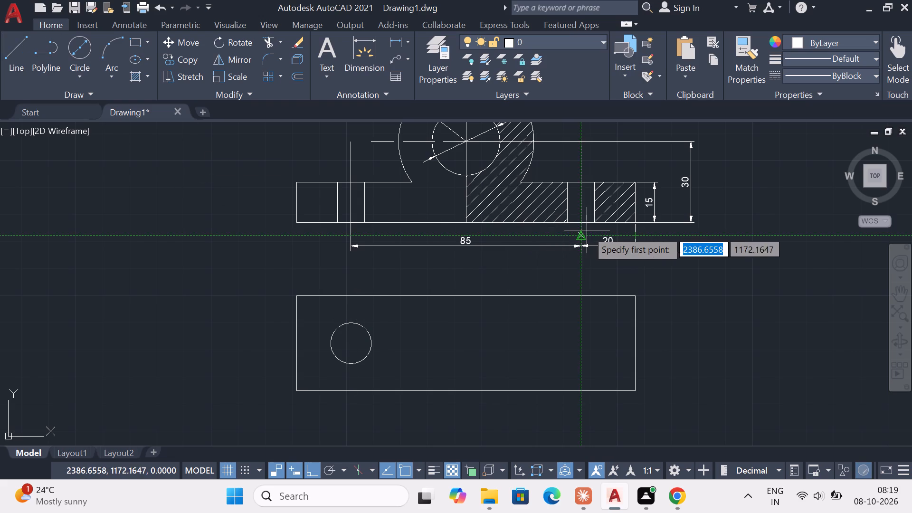
{"action": "left_click", "coordinate": [582, 225]}
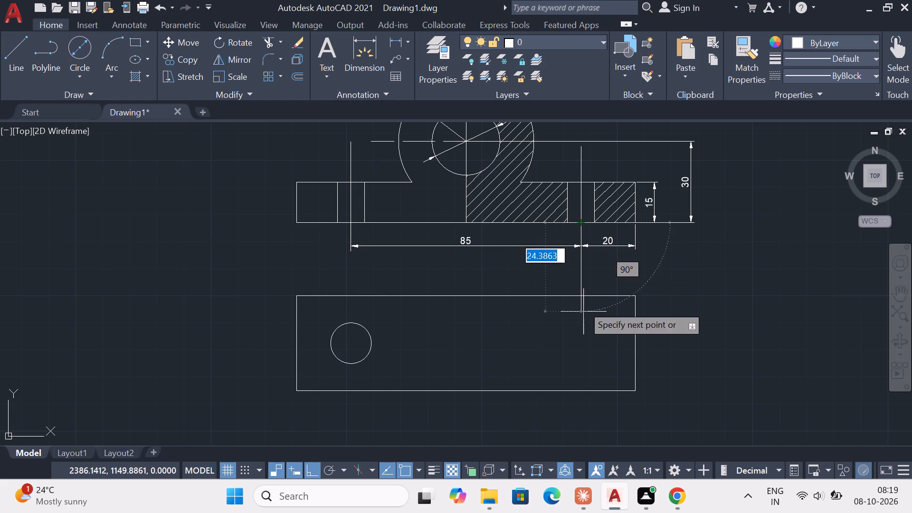
{"action": "left_click", "coordinate": [578, 389]}
{"action": "key", "text": "Escape"}
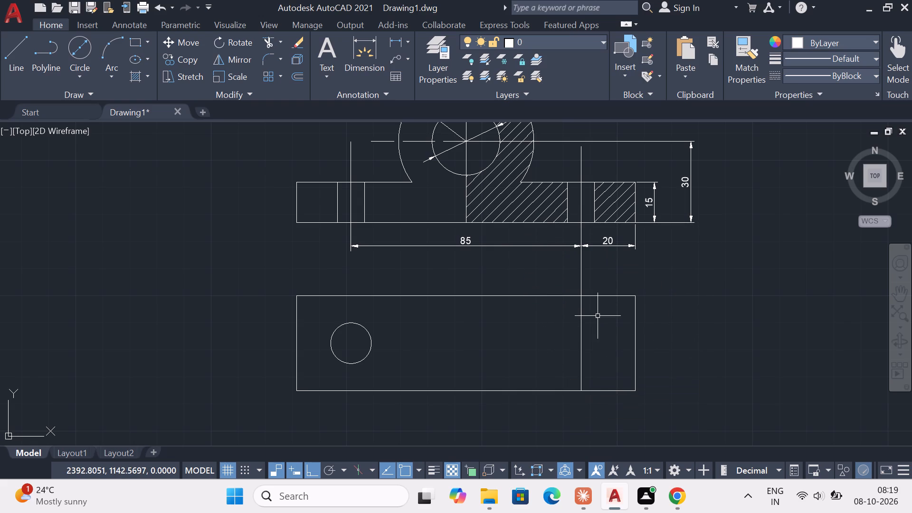
Trim the part of the right projection line that lies above the plan rectangle.
{"action": "type", "text": "tr"}
{"action": "key", "text": "Return"}
{"action": "key", "text": "Return"}
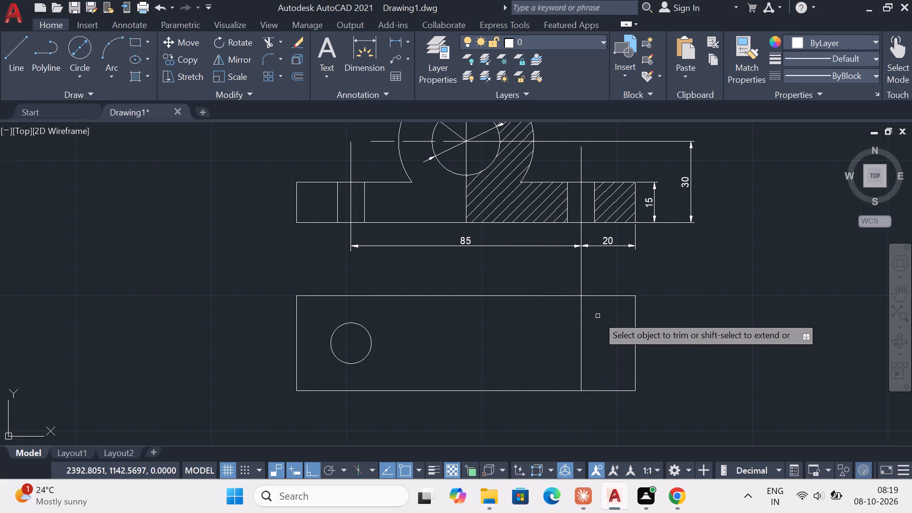
{"action": "left_click", "coordinate": [581, 283]}
{"action": "key", "text": "Escape"}
{"action": "key", "text": "Escape"}
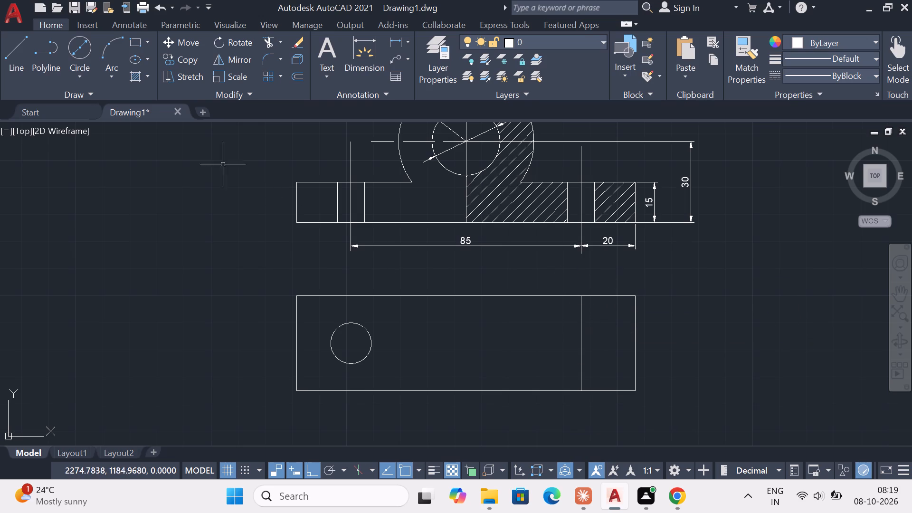
Draw a 15-diameter circle centred on the midpoint of the right vertical line in the plan rectangle.
{"action": "left_click", "coordinate": [91, 74]}
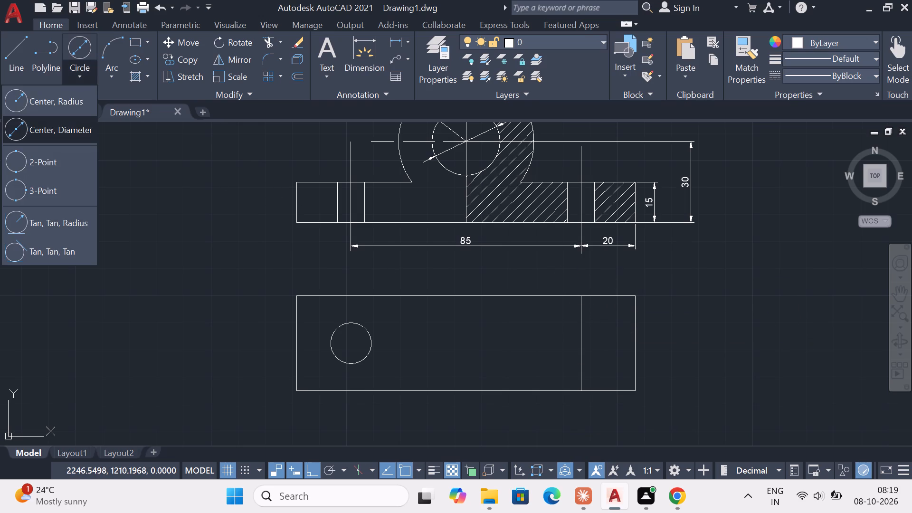
{"action": "left_click", "coordinate": [79, 130]}
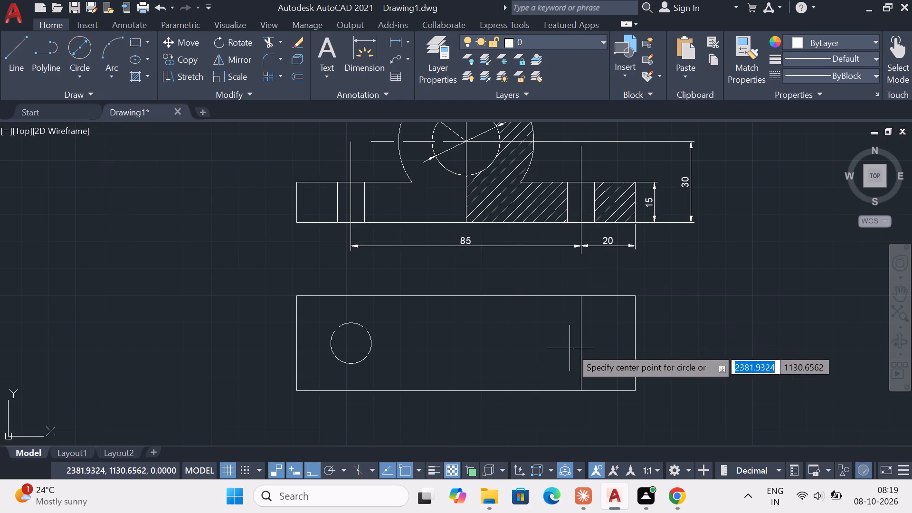
{"action": "left_click", "coordinate": [583, 345]}
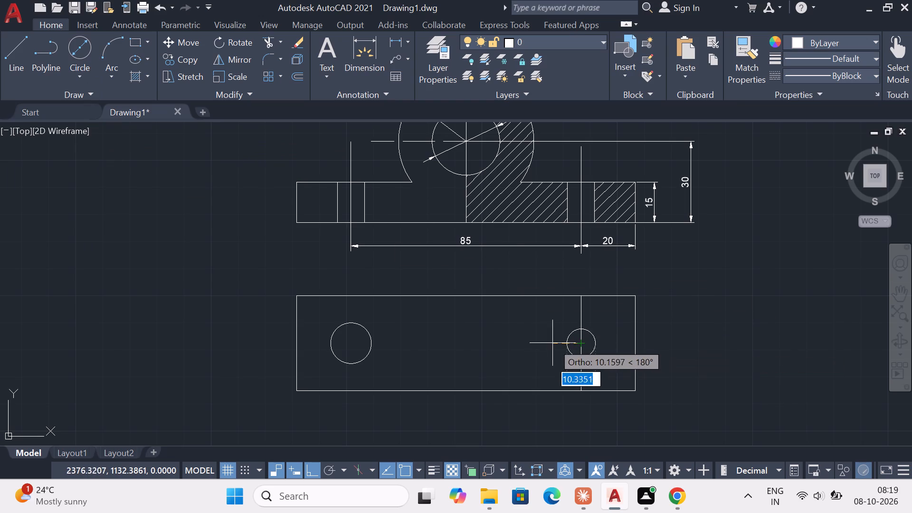
{"action": "key", "text": "1"}
{"action": "key", "text": "5"}
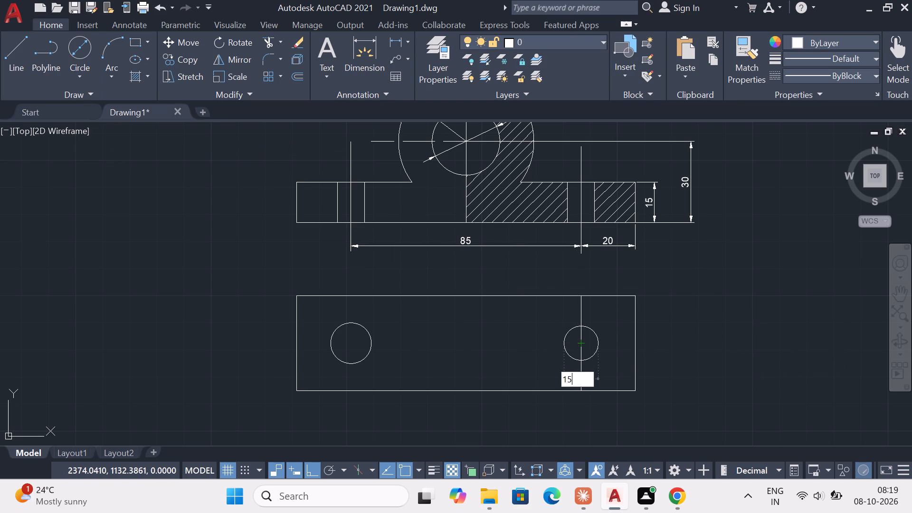
{"action": "key", "text": "Return"}
Delete the vertical construction line through the right circle in the plan view.
{"action": "left_click", "coordinate": [581, 307]}
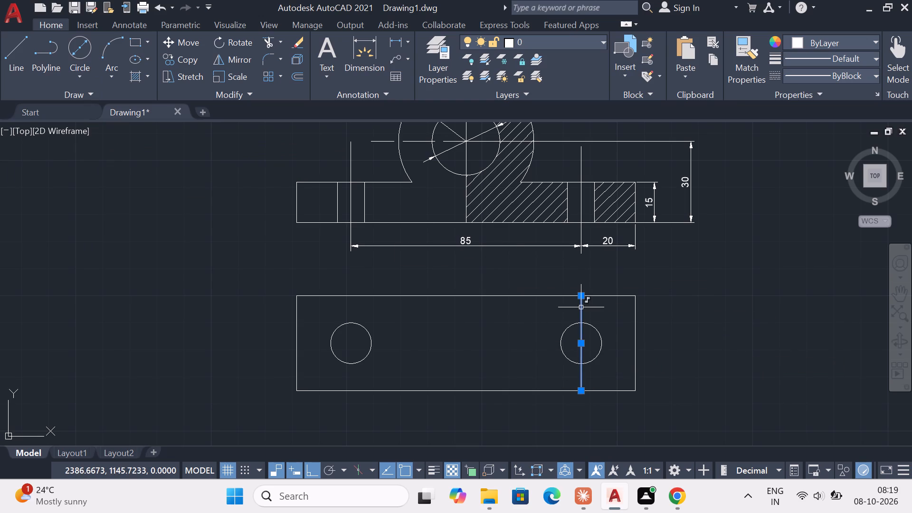
{"action": "key", "text": "Delete"}
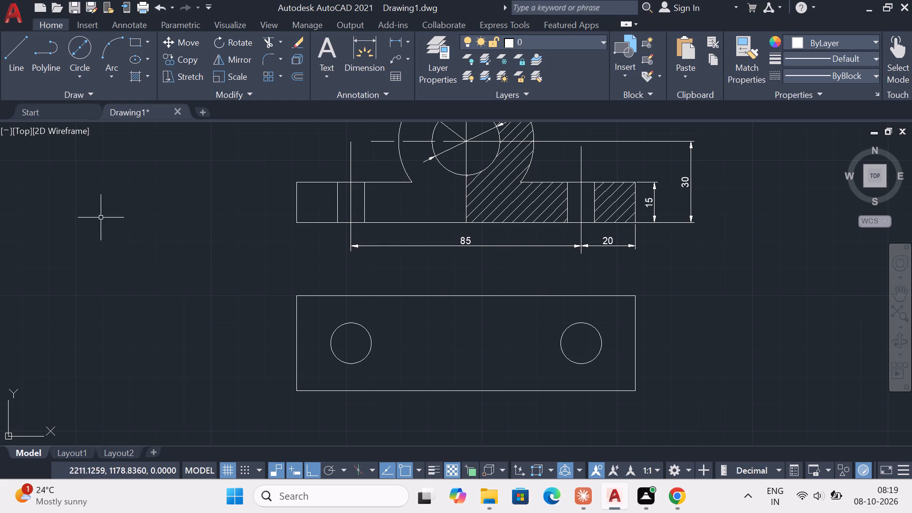
Draw two vertical lines from the corners where the outer arc meets the base top down to the plan rectangle's lower edge.
{"action": "left_click", "coordinate": [16, 72]}
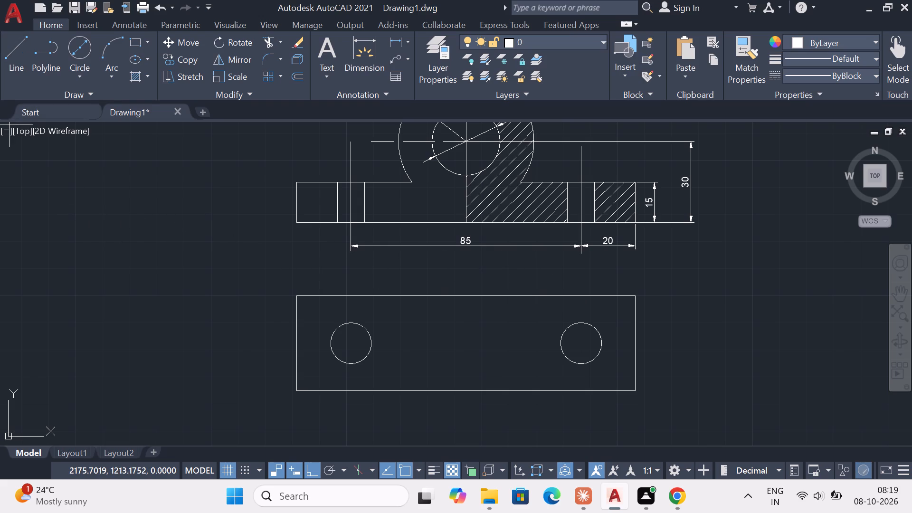
{"action": "left_click", "coordinate": [413, 182]}
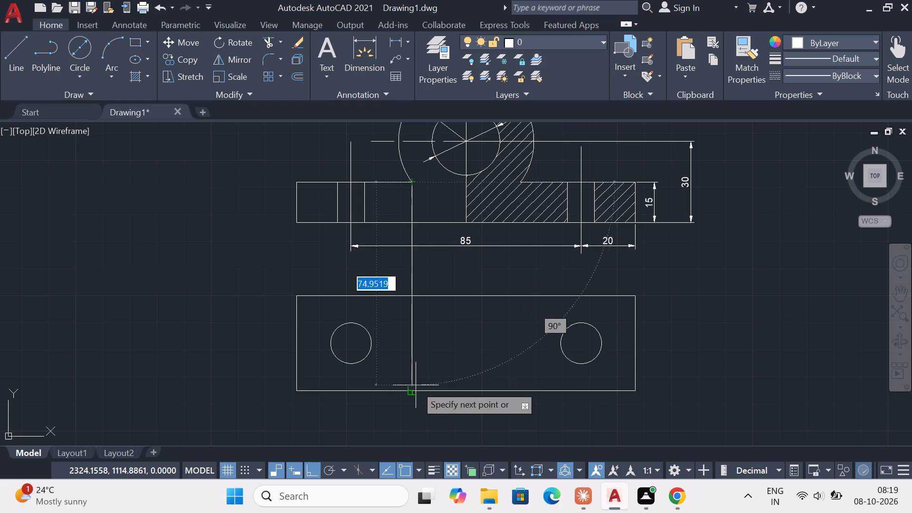
{"action": "left_click", "coordinate": [412, 389]}
{"action": "key", "text": "space"}
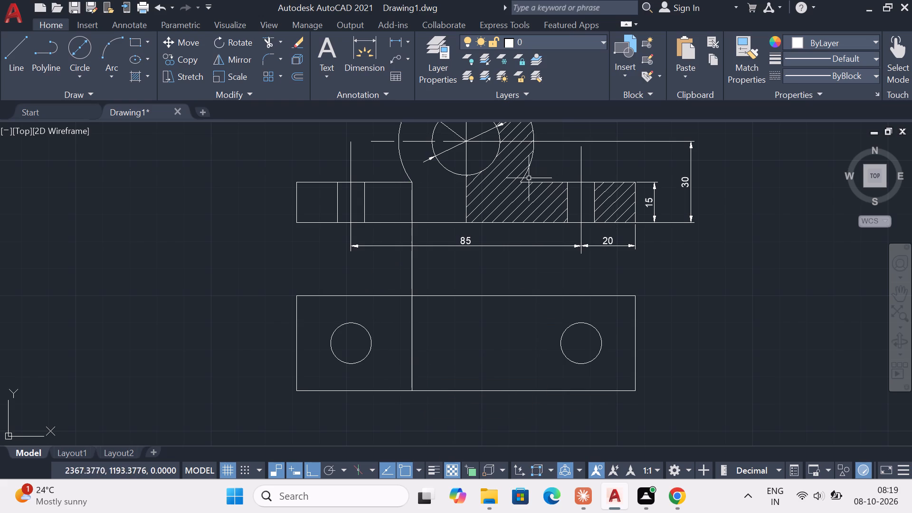
{"action": "key", "text": "space"}
{"action": "left_click", "coordinate": [522, 181]}
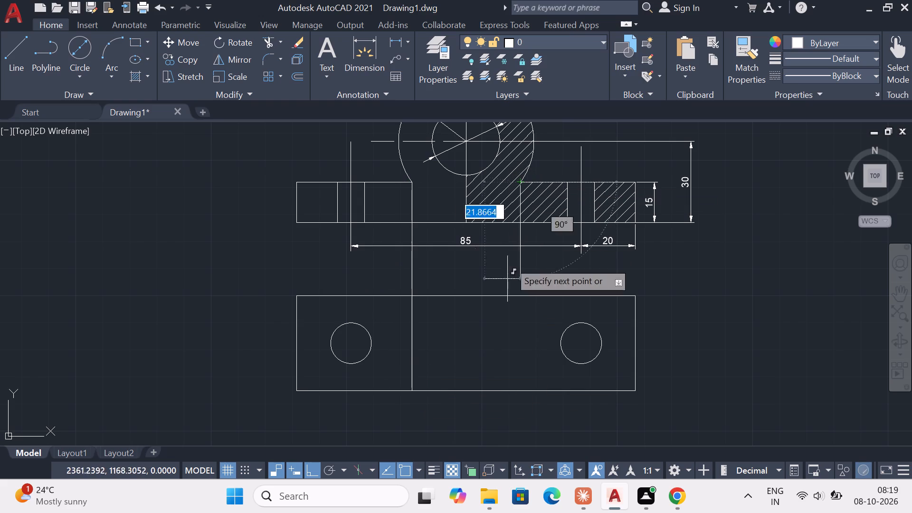
{"action": "left_click", "coordinate": [519, 389]}
{"action": "key", "text": "Escape"}
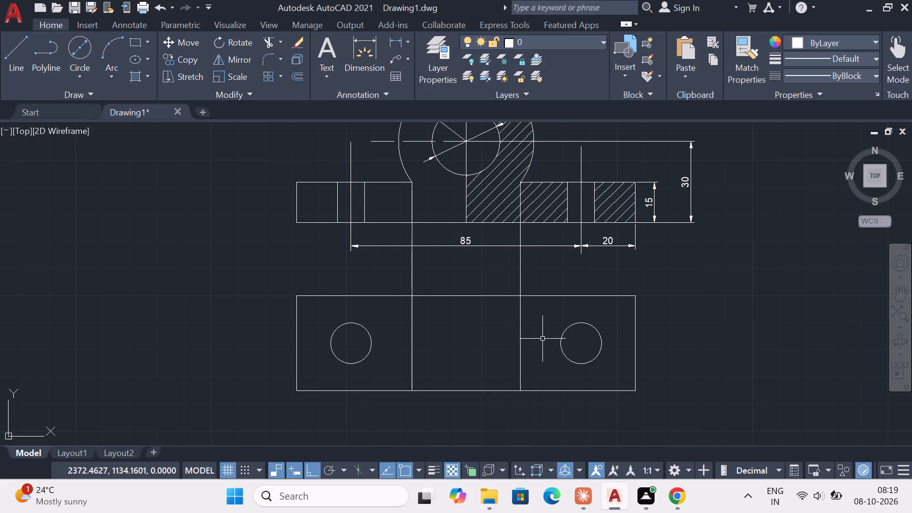
Trim the parts of both new projection lines lying between the front view's base and the plan rectangle.
{"action": "type", "text": "tr"}
{"action": "key", "text": "Return"}
{"action": "key", "text": "Return"}
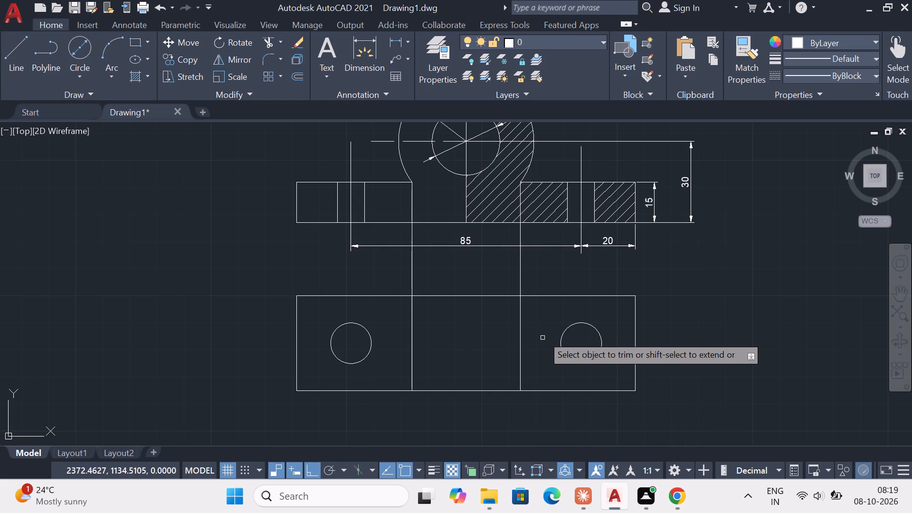
{"action": "left_click", "coordinate": [521, 283]}
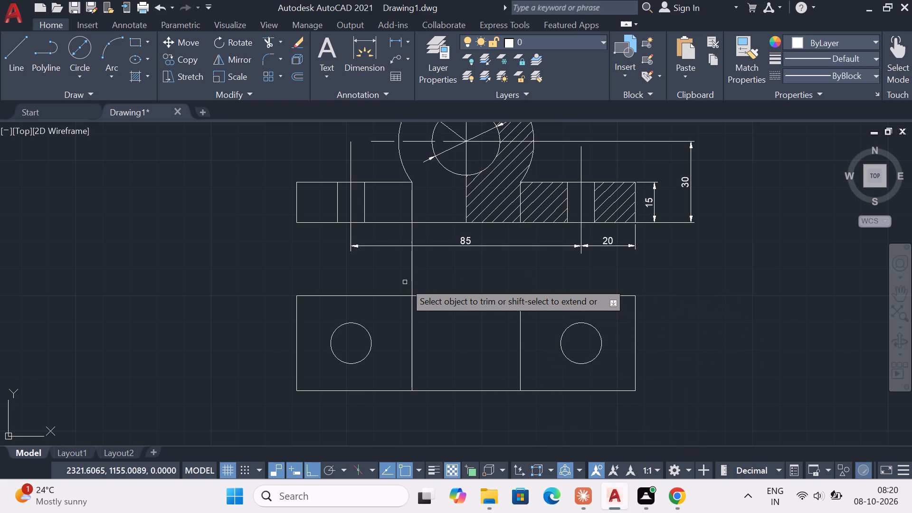
{"action": "left_click", "coordinate": [412, 283]}
{"action": "key", "text": "Escape"}
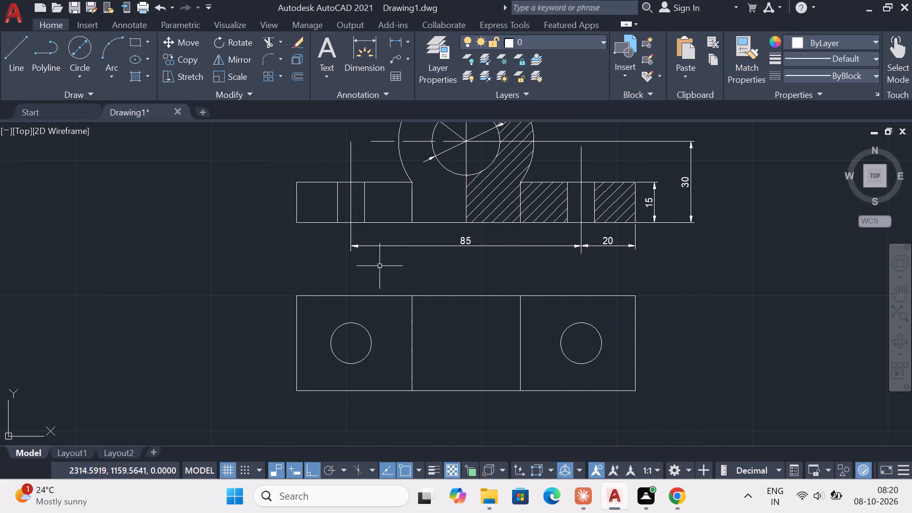
Draw two vertical lines from the bore circle's left and right quadrants down to the plan rectangle's lower edge.
{"action": "left_click", "coordinate": [16, 58]}
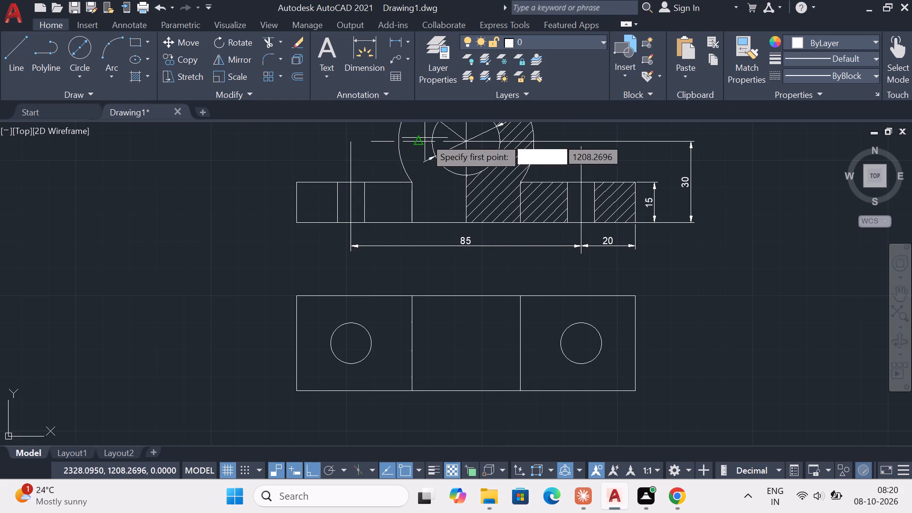
{"action": "left_click", "coordinate": [430, 140]}
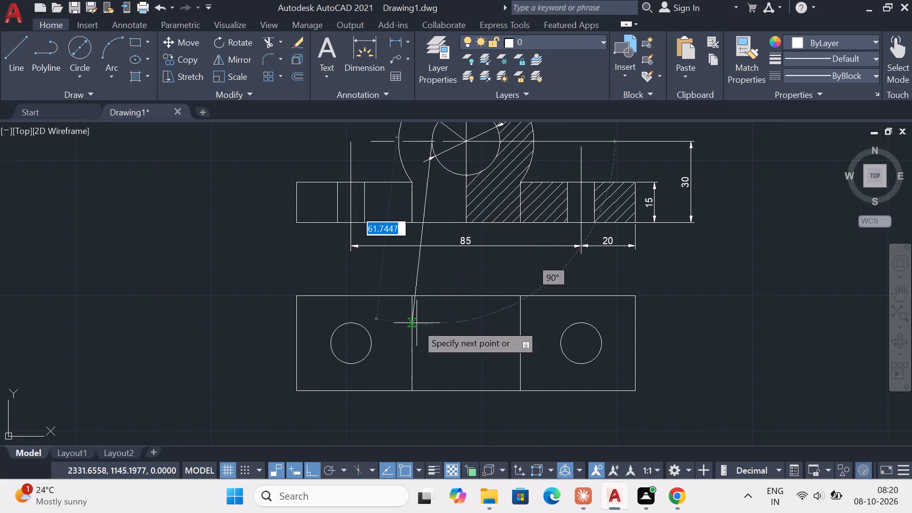
{"action": "left_click", "coordinate": [436, 389]}
{"action": "key", "text": "Escape"}
{"action": "key", "text": "space"}
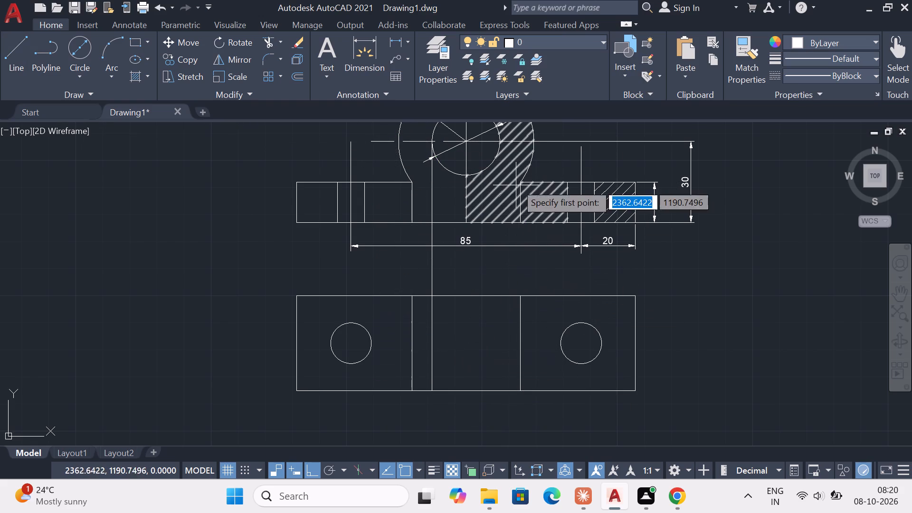
{"action": "left_click", "coordinate": [501, 140]}
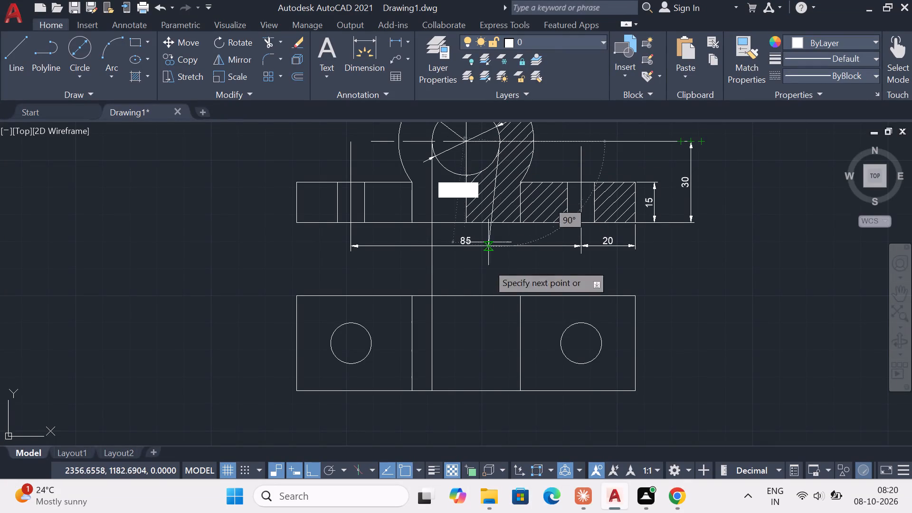
{"action": "left_click", "coordinate": [500, 389]}
{"action": "key", "text": "Escape"}
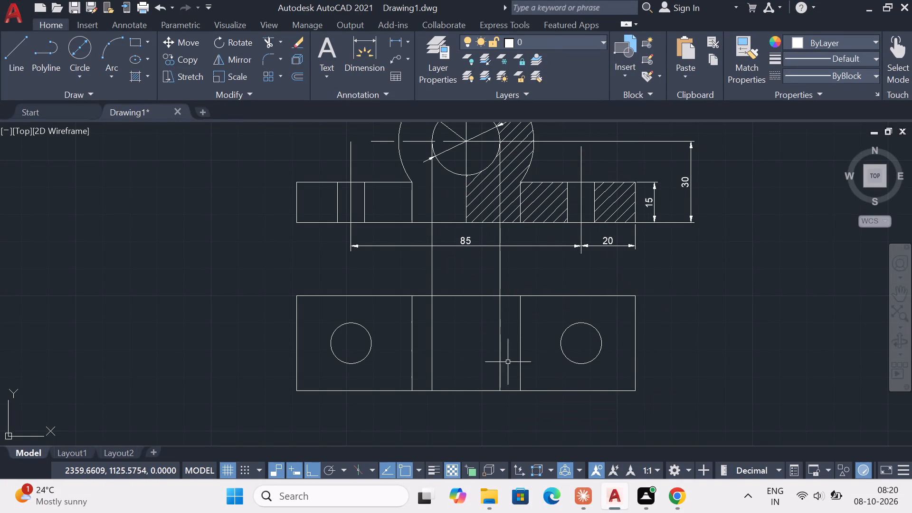
Trim the parts of both bore projection lines lying between the front view's base and the plan rectangle.
{"action": "type", "text": "tr"}
{"action": "key", "text": "Return"}
{"action": "key", "text": "Return"}
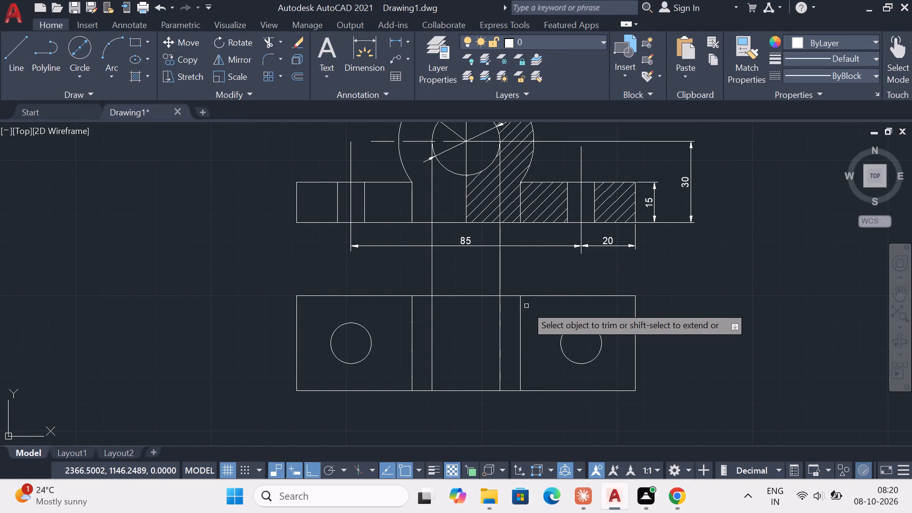
{"action": "left_click", "coordinate": [499, 272]}
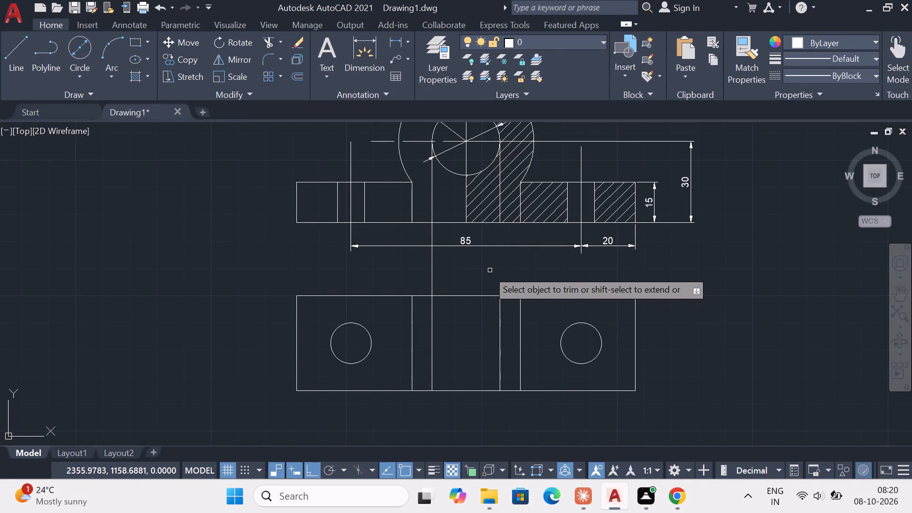
{"action": "left_click", "coordinate": [433, 275]}
{"action": "key", "text": "Escape"}
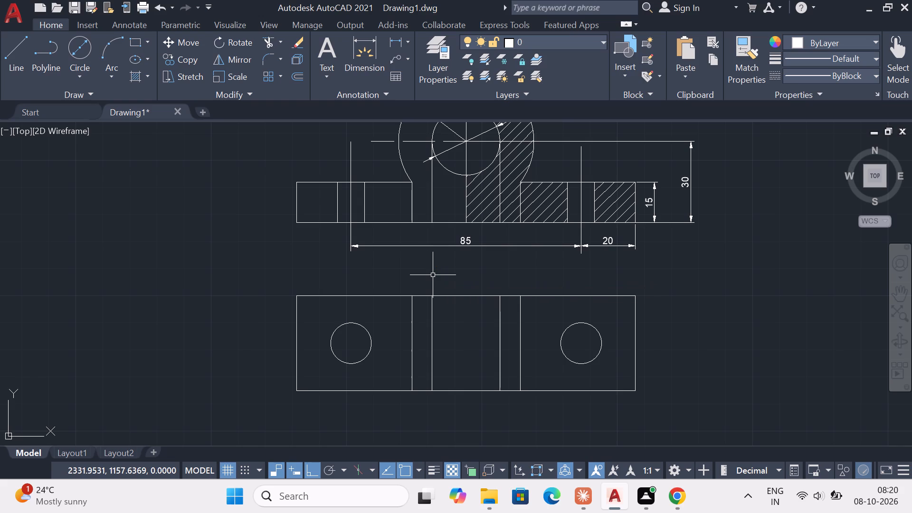
Delete the four leftover projection line segments below the bore and the outer arc's ends in the front view.
{"action": "left_click", "coordinate": [432, 205]}
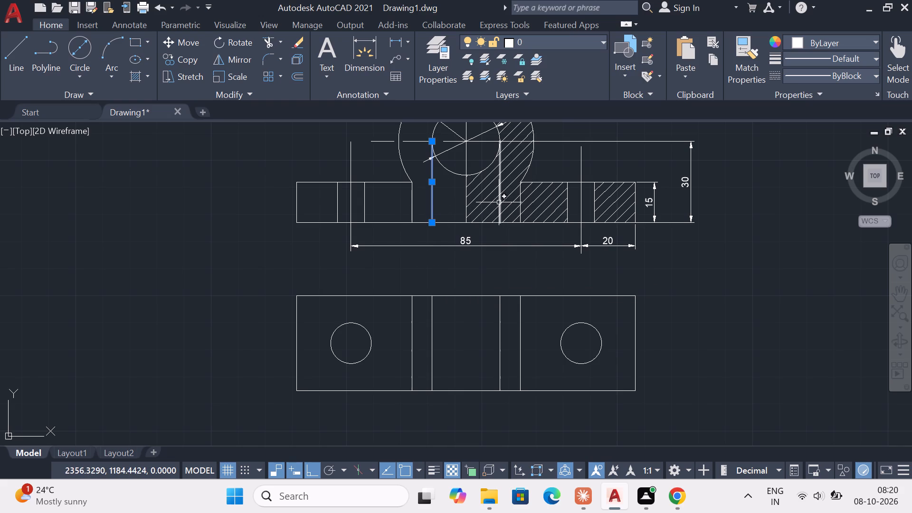
{"action": "left_click", "coordinate": [499, 202]}
{"action": "key", "text": "Delete"}
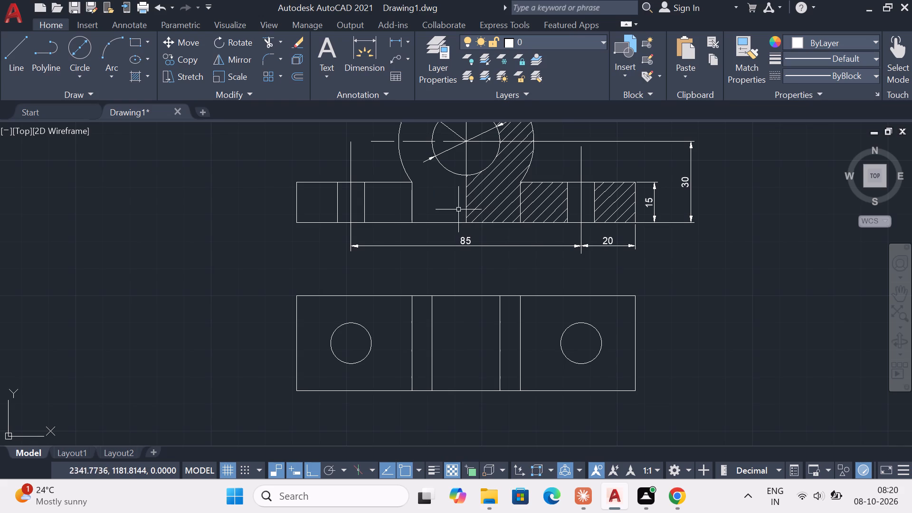
{"action": "left_click", "coordinate": [412, 208]}
{"action": "key", "text": "Delete"}
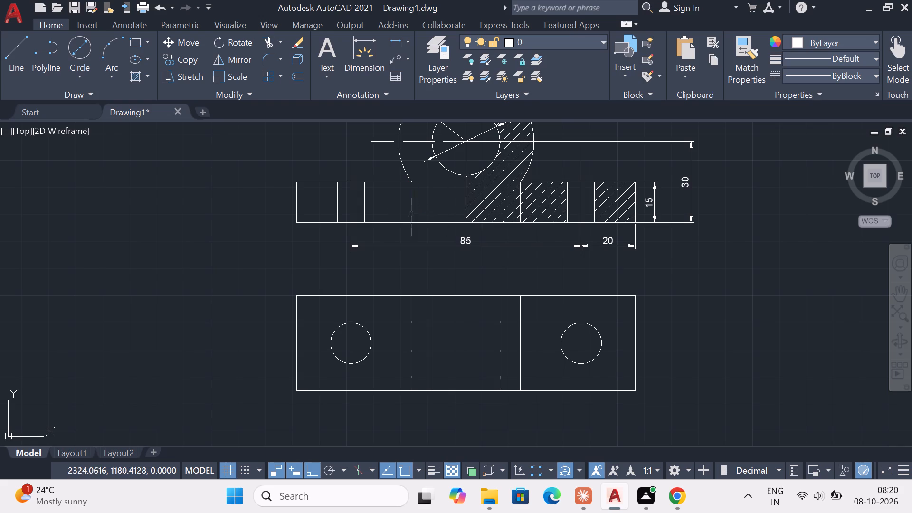
{"action": "left_click", "coordinate": [522, 200]}
{"action": "key", "text": "Delete"}
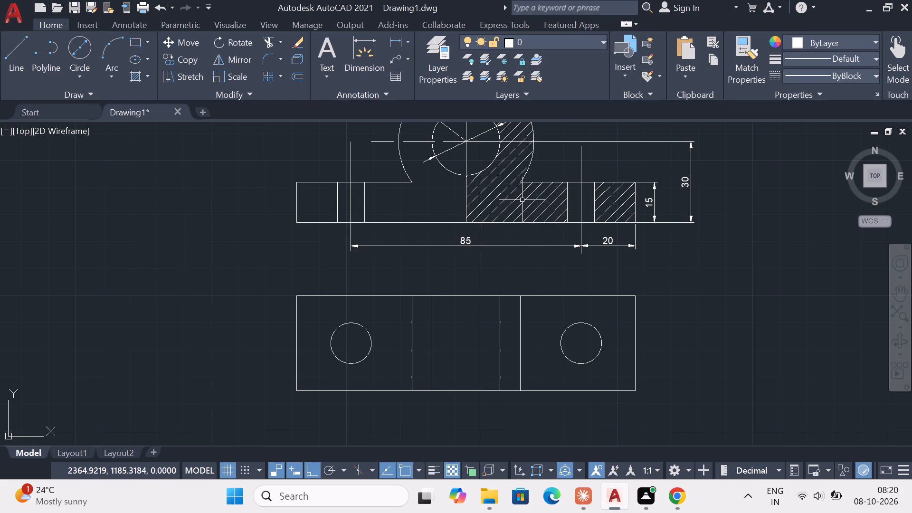
Change the linetype of the two bore edge lines in the plan view to ACAD_ISO02W100.
{"action": "left_click", "coordinate": [433, 332]}
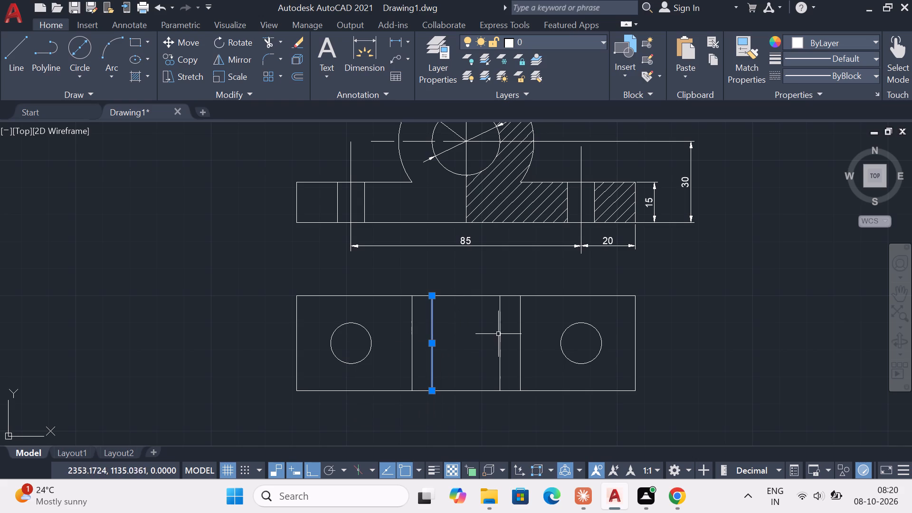
{"action": "left_click", "coordinate": [500, 334]}
{"action": "left_click", "coordinate": [823, 72]}
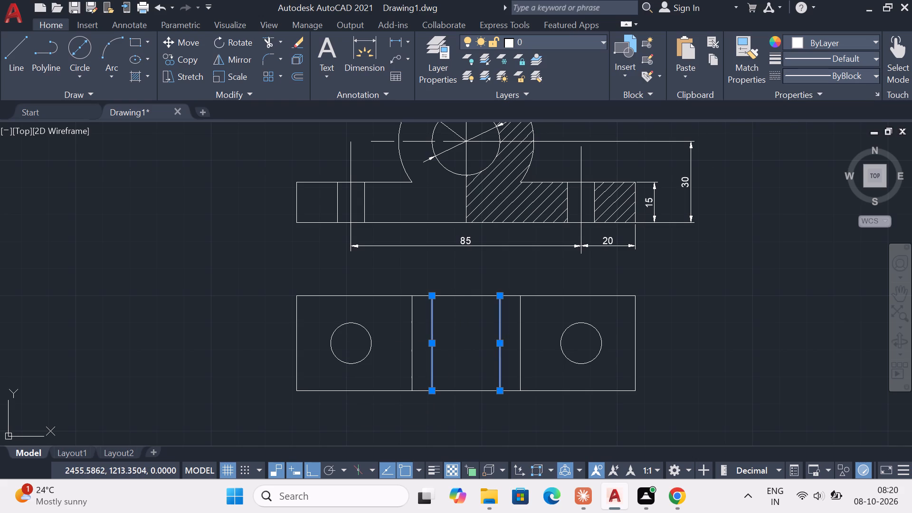
{"action": "left_click", "coordinate": [818, 132]}
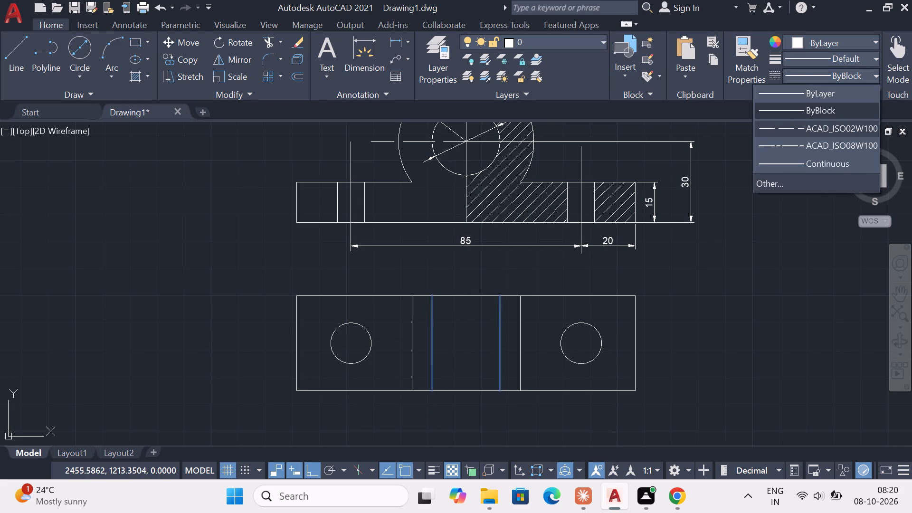
{"action": "key", "text": "Escape"}
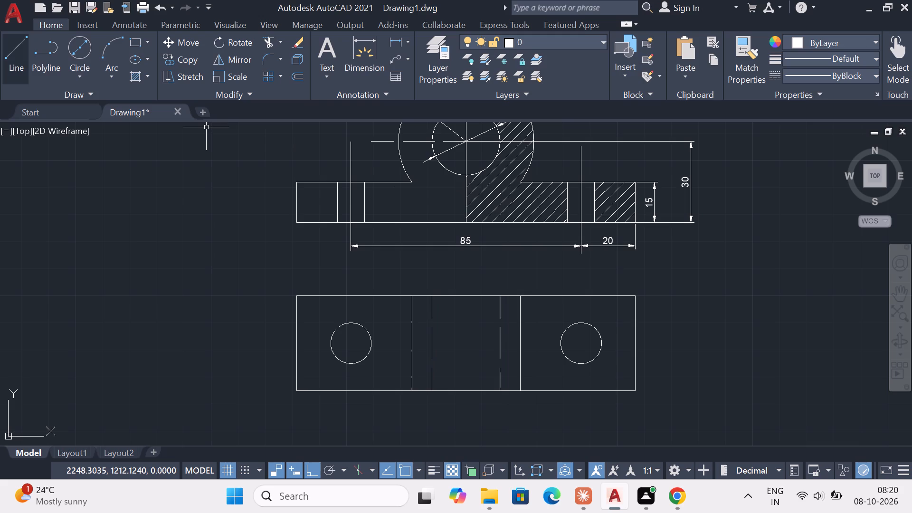
Draw a vertical line from the midpoint of the front view's base down to the plan rectangle's lower edge.
{"action": "left_click", "coordinate": [24, 61]}
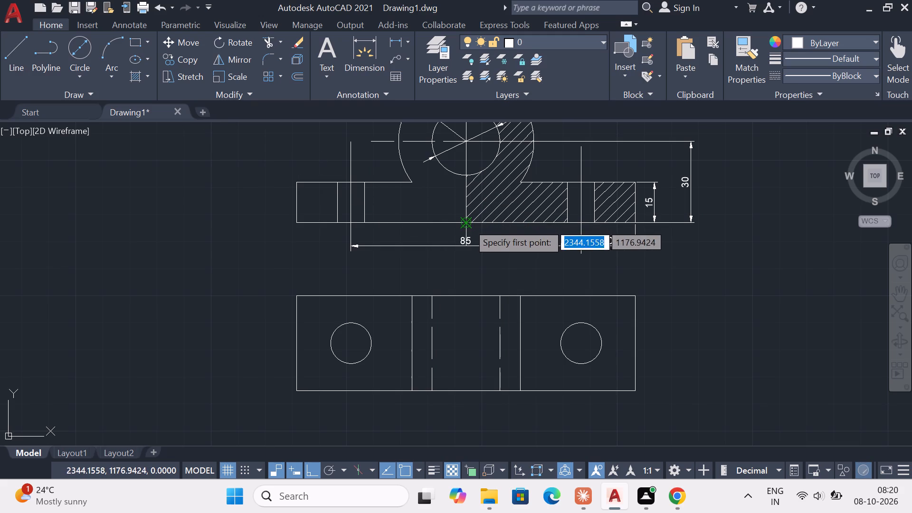
{"action": "left_click", "coordinate": [468, 223]}
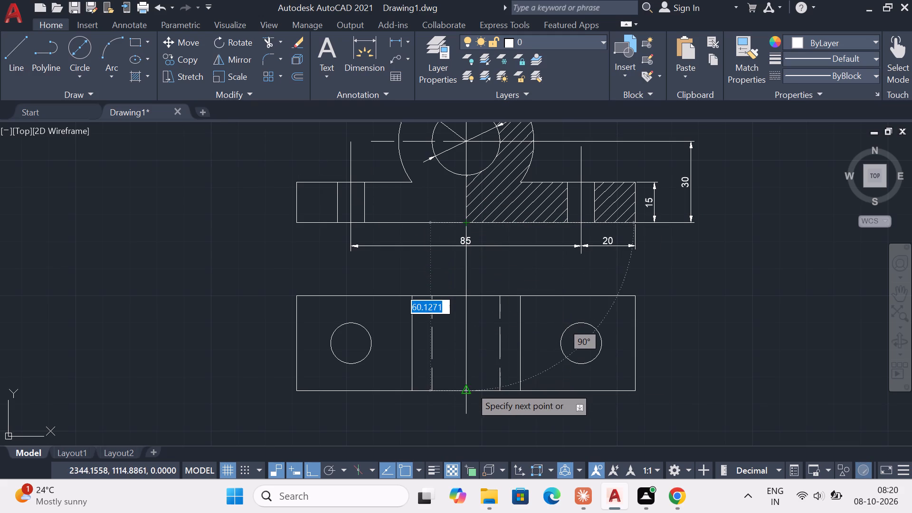
{"action": "left_click", "coordinate": [467, 390]}
{"action": "key", "text": "Escape"}
Trim the part of the central projection line lying between the front view's base and the plan rectangle.
{"action": "type", "text": "tr"}
{"action": "key", "text": "Return"}
{"action": "key", "text": "Return"}
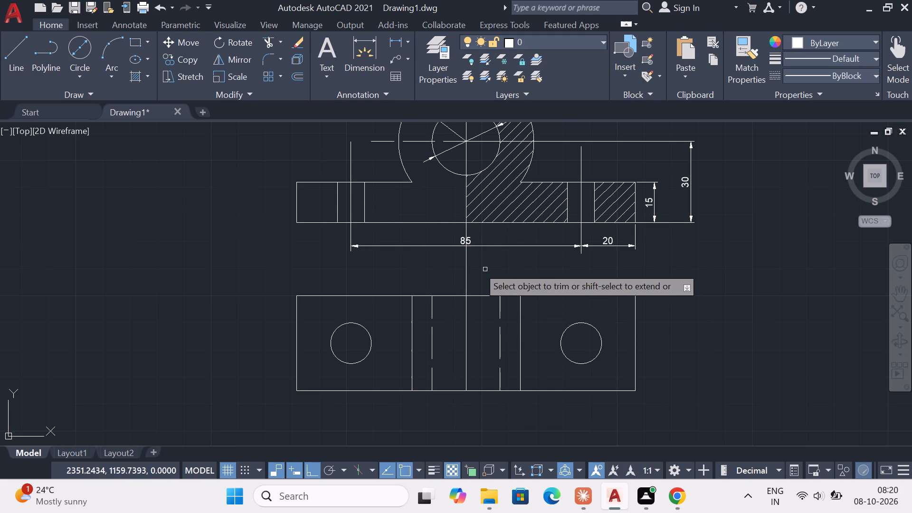
{"action": "left_click", "coordinate": [465, 265]}
{"action": "key", "text": "Escape"}
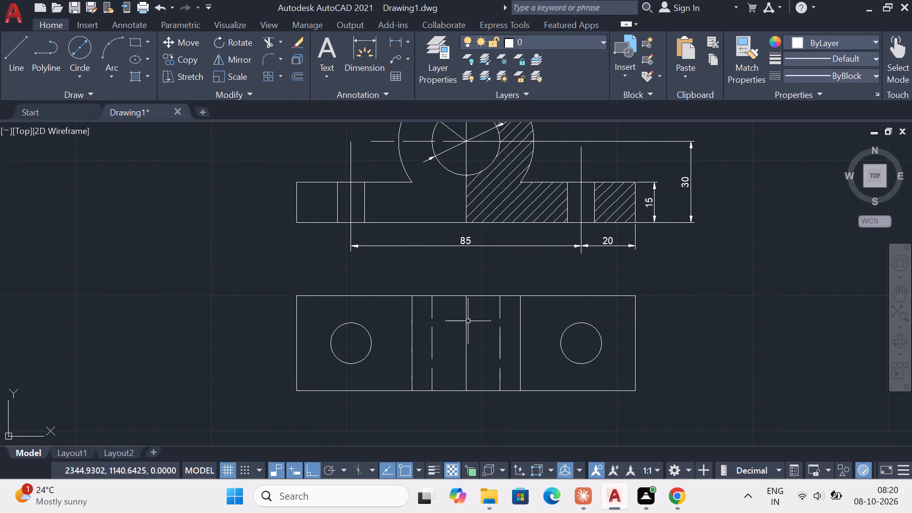
{"action": "left_click", "coordinate": [468, 321]}
{"action": "key", "text": "Escape"}
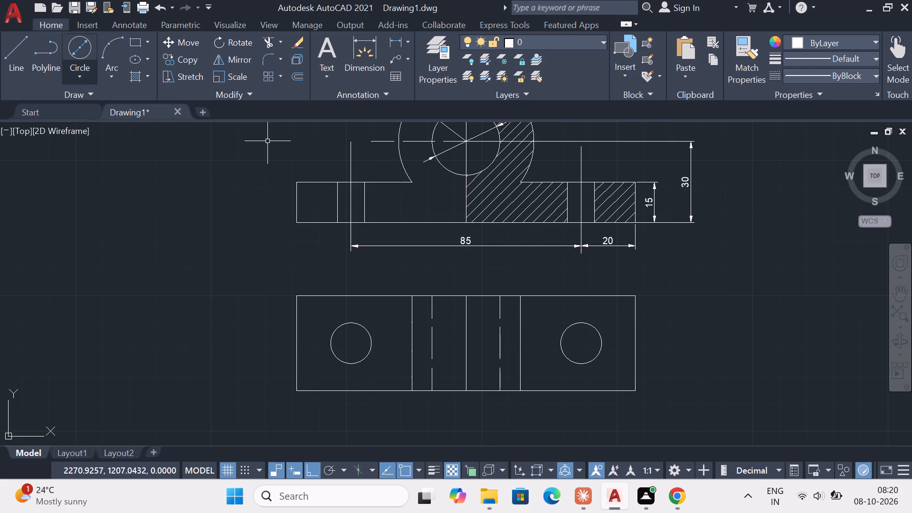
Draw a 1.5 diameter circle centred on the midpoint of the plan view's central vertical line.
{"action": "left_click", "coordinate": [80, 74]}
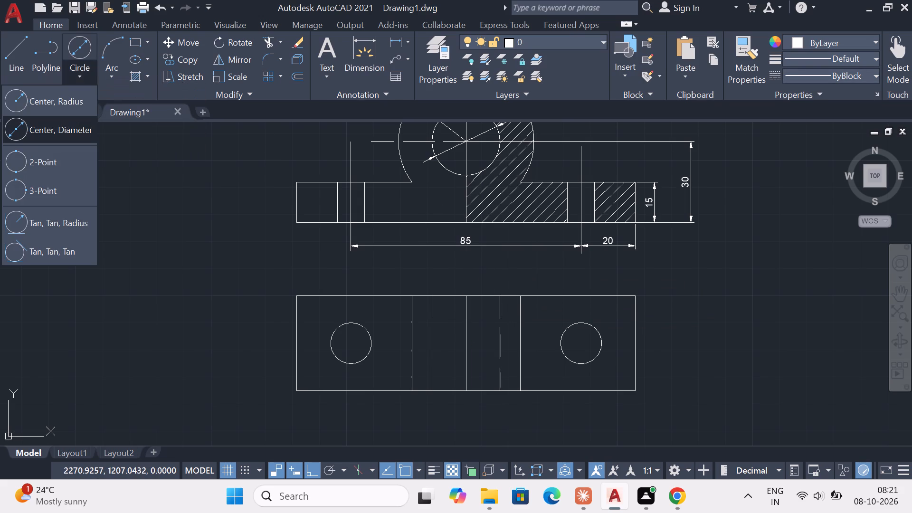
{"action": "left_click", "coordinate": [72, 126]}
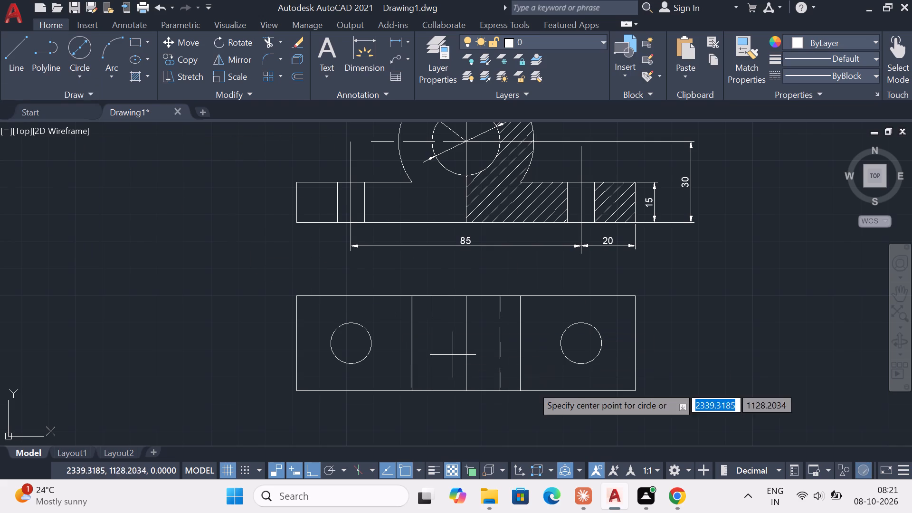
{"action": "left_click", "coordinate": [468, 345]}
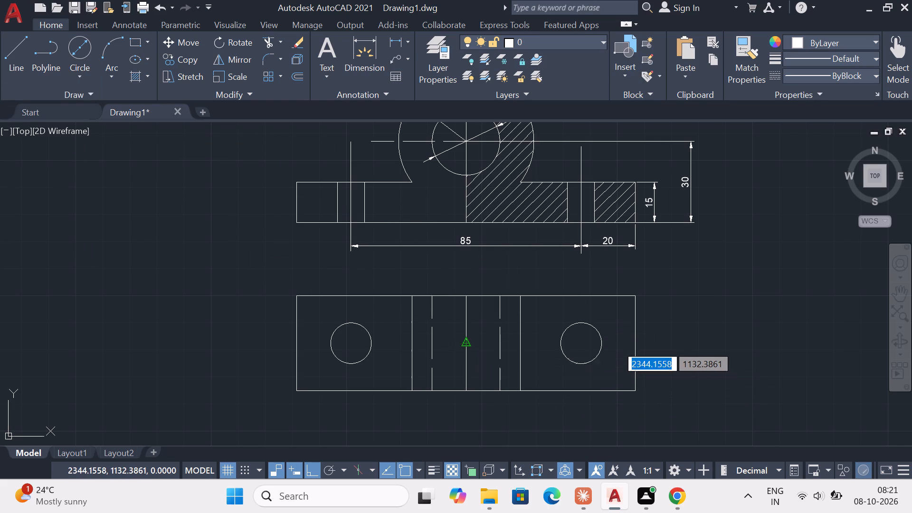
{"action": "key", "text": "1"}
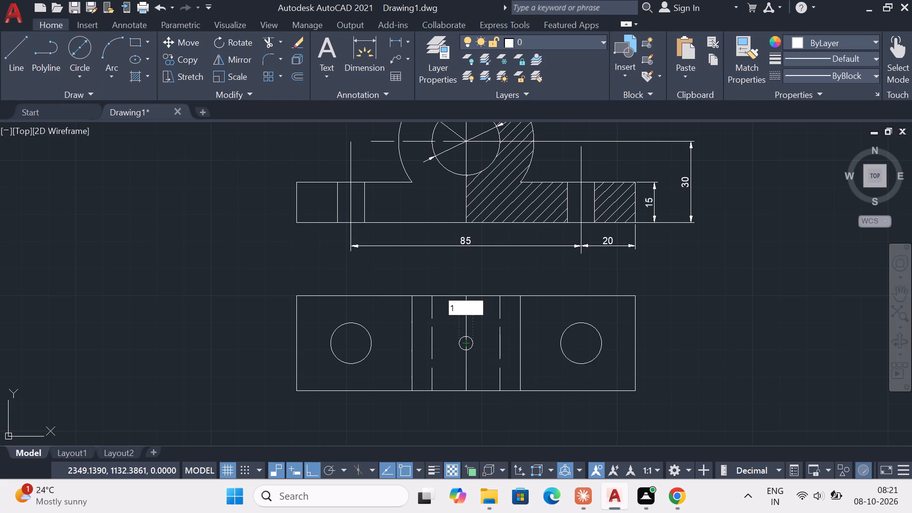
{"action": "type", "text": ".."}
{"action": "key", "text": "BackSpace"}
{"action": "key", "text": "BackSpace"}
{"action": "key", "text": "BackSpace"}
{"action": "key", "text": "BackSpace"}
{"action": "key", "text": "BackSpace"}
{"action": "key", "text": "BackSpace"}
{"action": "key", "text": "BackSpace"}
{"action": "key", "text": "BackSpace"}
{"action": "key", "text": "BackSpace"}
{"action": "key", "text": "BackSpace"}
{"action": "key", "text": "BackSpace"}
{"action": "key", "text": "BackSpace"}
{"action": "key", "text": "BackSpace"}
{"action": "key", "text": "BackSpace"}
{"action": "key", "text": "BackSpace"}
{"action": "key", "text": "BackSpace"}
{"action": "key", "text": "BackSpace"}
{"action": "key", "text": "BackSpace"}
{"action": "key", "text": "BackSpace"}
{"action": "key", "text": "BackSpace"}
{"action": "key", "text": "BackSpace"}
{"action": "key", "text": "1"}
{"action": "key", "text": "period"}
{"action": "key", "text": "period"}
{"action": "key", "text": "period"}
{"action": "key", "text": "period"}
{"action": "key", "text": "period"}
{"action": "key", "text": "period"}
{"action": "key", "text": "period"}
{"action": "key", "text": "period"}
{"action": "key", "text": "period"}
{"action": "key", "text": "period"}
{"action": "key", "text": "period"}
{"action": "key", "text": "period"}
{"action": "key", "text": "period"}
{"action": "key", "text": "period"}
{"action": "key", "text": "period"}
{"action": "key", "text": "period"}
{"action": "key", "text": "period"}
{"action": "key", "text": "period"}
{"action": "key", "text": "period"}
{"action": "key", "text": "period"}
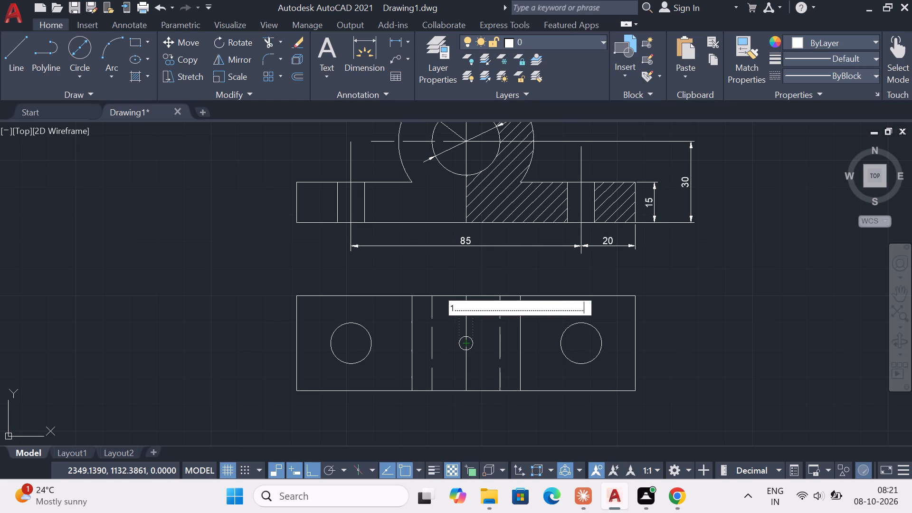
{"action": "key", "text": "5"}
{"action": "key", "text": "Return"}
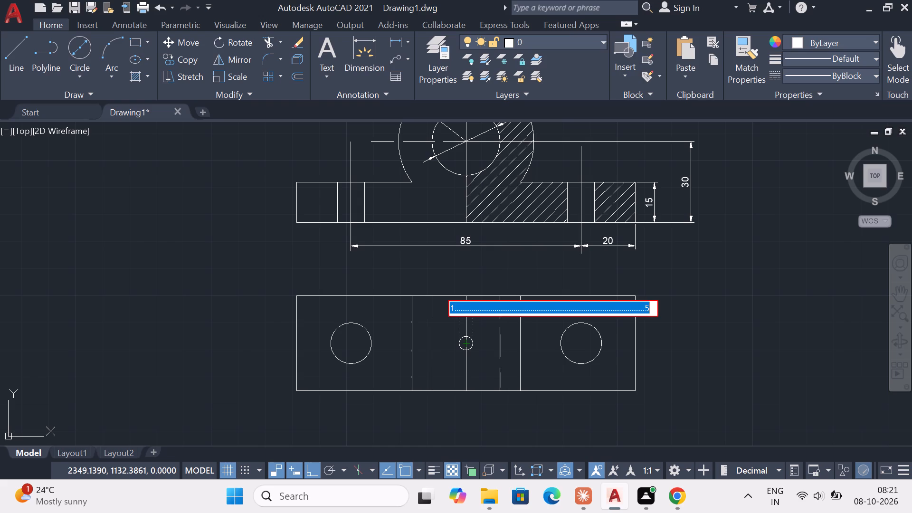
{"action": "key", "text": "Escape"}
{"action": "key", "text": "BackSpace"}
{"action": "key", "text": "BackSpace"}
{"action": "key", "text": "BackSpace"}
{"action": "key", "text": "BackSpace"}
{"action": "key", "text": "BackSpace"}
{"action": "key", "text": "BackSpace"}
{"action": "key", "text": "BackSpace"}
{"action": "key", "text": "BackSpace"}
{"action": "key", "text": "BackSpace"}
{"action": "key", "text": "BackSpace"}
{"action": "key", "text": "BackSpace"}
{"action": "key", "text": "BackSpace"}
{"action": "key", "text": "BackSpace"}
{"action": "key", "text": "BackSpace"}
{"action": "key", "text": "BackSpace"}
{"action": "key", "text": "BackSpace"}
{"action": "key", "text": "BackSpace"}
{"action": "key", "text": "BackSpace"}
{"action": "key", "text": "BackSpace"}
{"action": "key", "text": "BackSpace"}
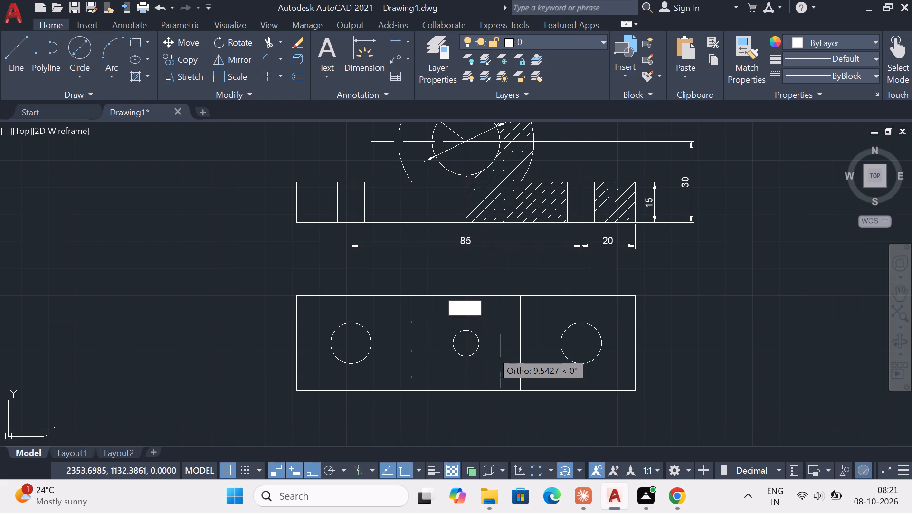
{"action": "type", "text": "1.5"}
{"action": "key", "text": "Return"}
{"action": "key", "text": "Escape"}
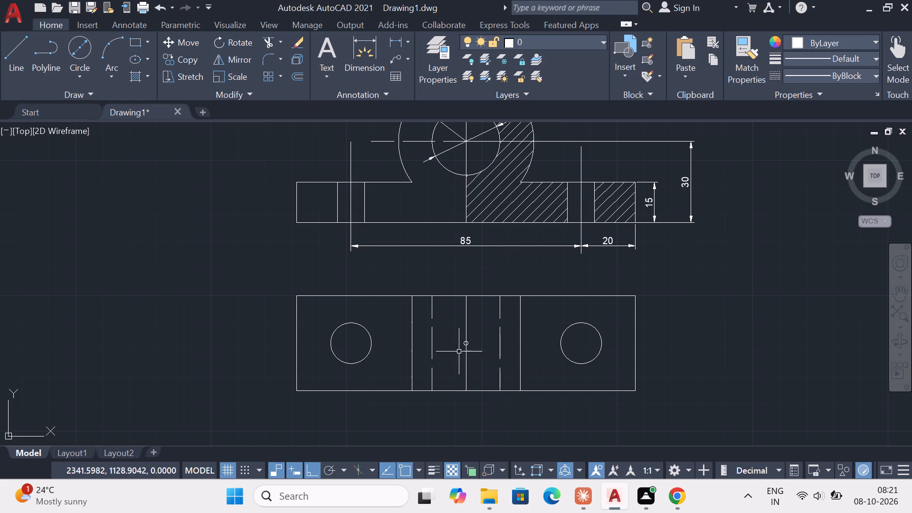
Draw a 3 diameter circle concentric with the small circle at the centre of the plan view.
{"action": "left_click", "coordinate": [95, 80]}
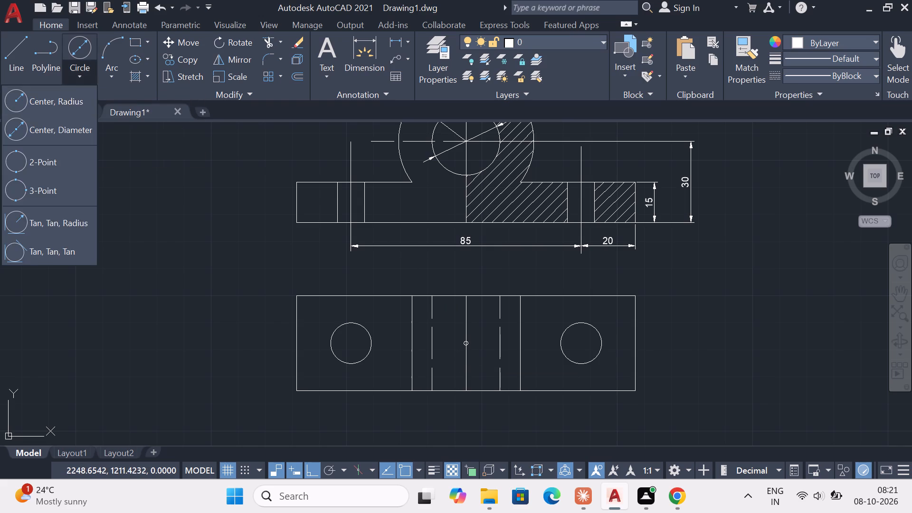
{"action": "left_click", "coordinate": [76, 126]}
{"action": "scroll", "coordinate": [455, 346], "scroll_direction": "down", "scroll_amount": 2}
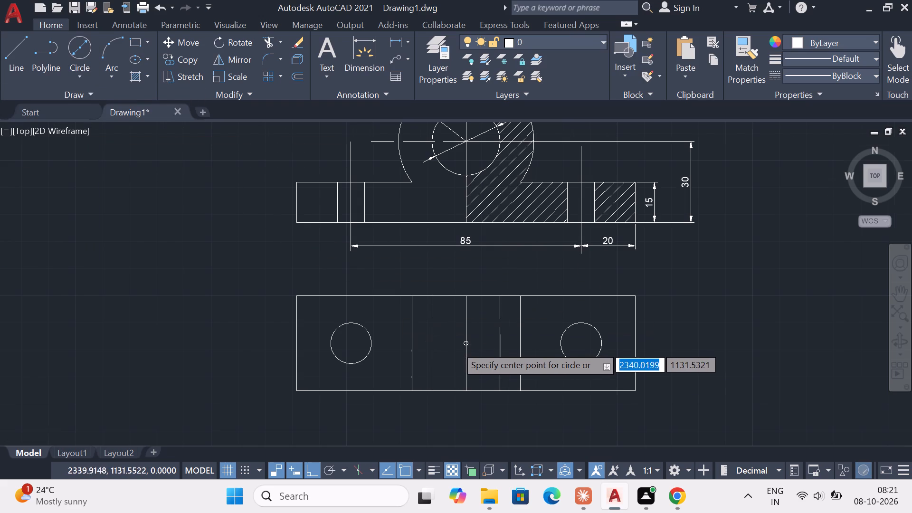
{"action": "scroll", "coordinate": [462, 345], "scroll_direction": "up", "scroll_amount": 3}
{"action": "scroll", "coordinate": [462, 344], "scroll_direction": "down", "scroll_amount": 1}
{"action": "scroll", "coordinate": [462, 344], "scroll_direction": "up", "scroll_amount": 5}
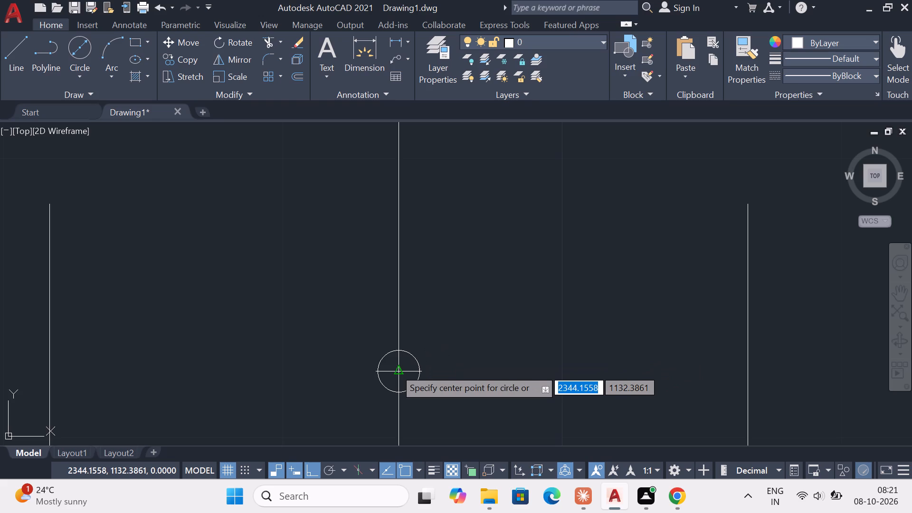
{"action": "left_click", "coordinate": [395, 369]}
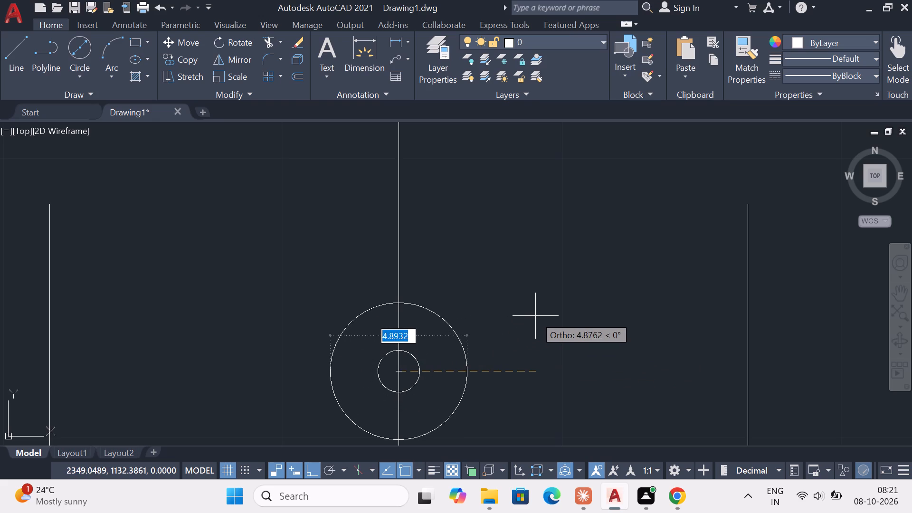
{"action": "key", "text": "3"}
{"action": "key", "text": "Return"}
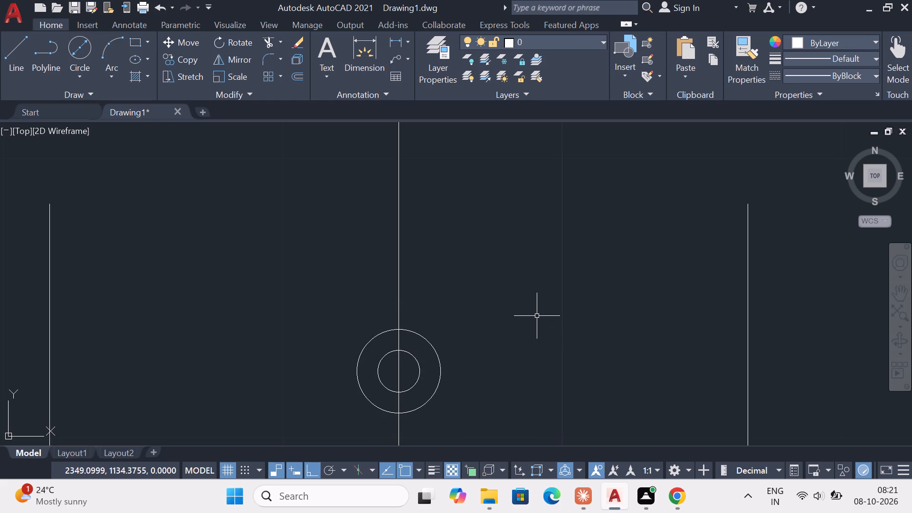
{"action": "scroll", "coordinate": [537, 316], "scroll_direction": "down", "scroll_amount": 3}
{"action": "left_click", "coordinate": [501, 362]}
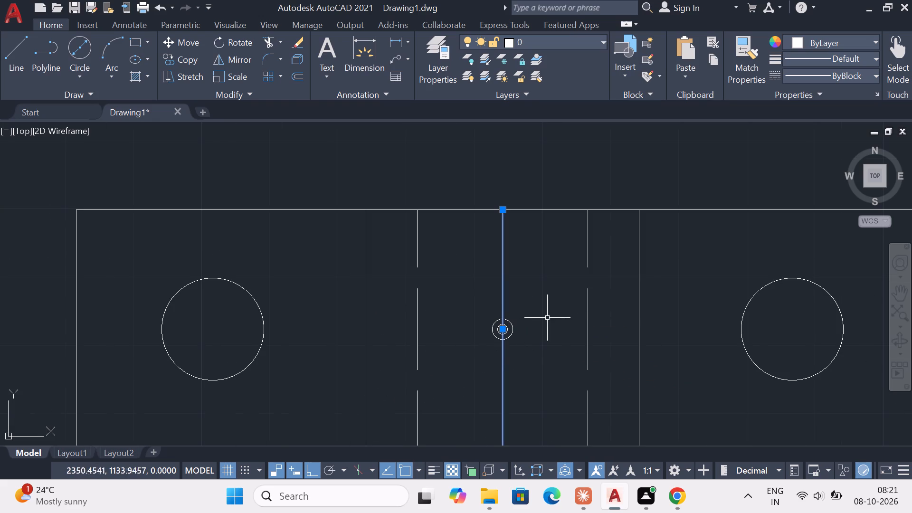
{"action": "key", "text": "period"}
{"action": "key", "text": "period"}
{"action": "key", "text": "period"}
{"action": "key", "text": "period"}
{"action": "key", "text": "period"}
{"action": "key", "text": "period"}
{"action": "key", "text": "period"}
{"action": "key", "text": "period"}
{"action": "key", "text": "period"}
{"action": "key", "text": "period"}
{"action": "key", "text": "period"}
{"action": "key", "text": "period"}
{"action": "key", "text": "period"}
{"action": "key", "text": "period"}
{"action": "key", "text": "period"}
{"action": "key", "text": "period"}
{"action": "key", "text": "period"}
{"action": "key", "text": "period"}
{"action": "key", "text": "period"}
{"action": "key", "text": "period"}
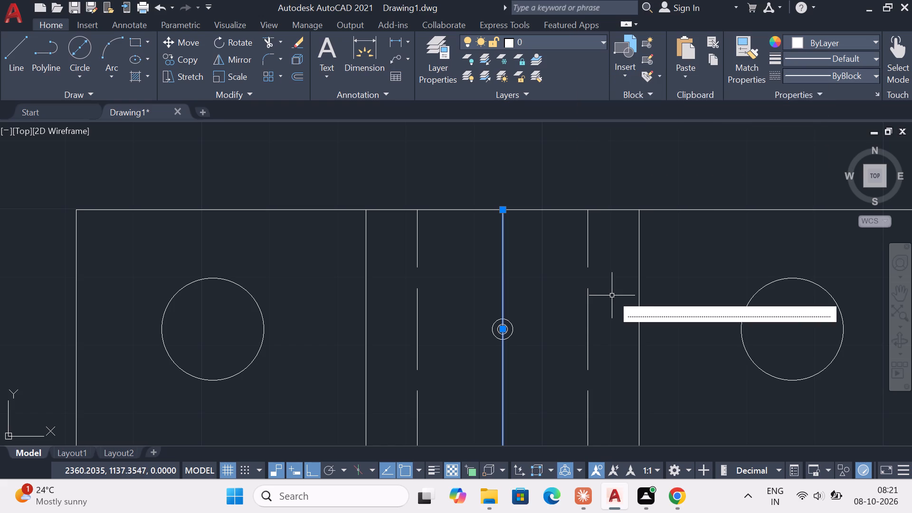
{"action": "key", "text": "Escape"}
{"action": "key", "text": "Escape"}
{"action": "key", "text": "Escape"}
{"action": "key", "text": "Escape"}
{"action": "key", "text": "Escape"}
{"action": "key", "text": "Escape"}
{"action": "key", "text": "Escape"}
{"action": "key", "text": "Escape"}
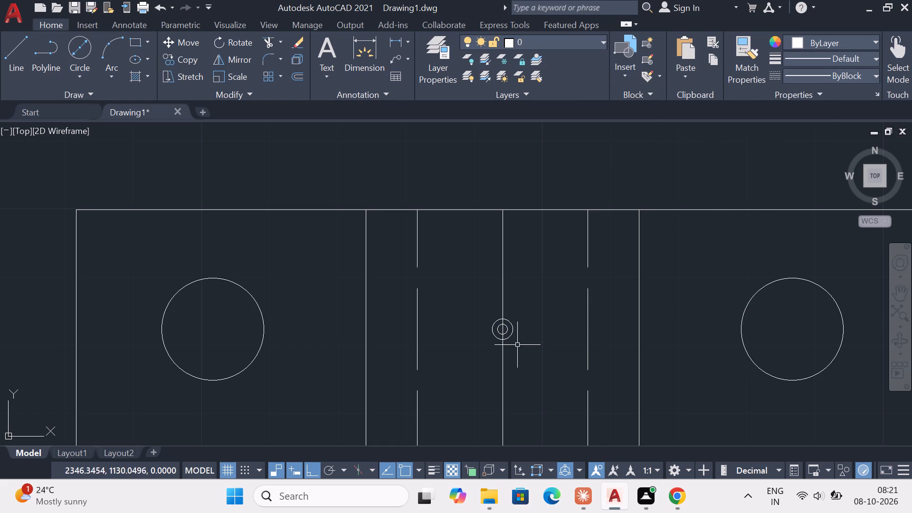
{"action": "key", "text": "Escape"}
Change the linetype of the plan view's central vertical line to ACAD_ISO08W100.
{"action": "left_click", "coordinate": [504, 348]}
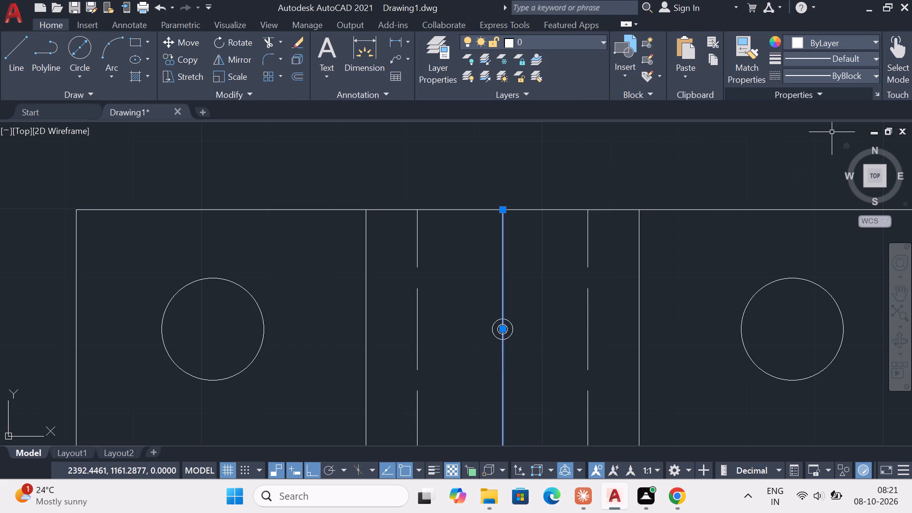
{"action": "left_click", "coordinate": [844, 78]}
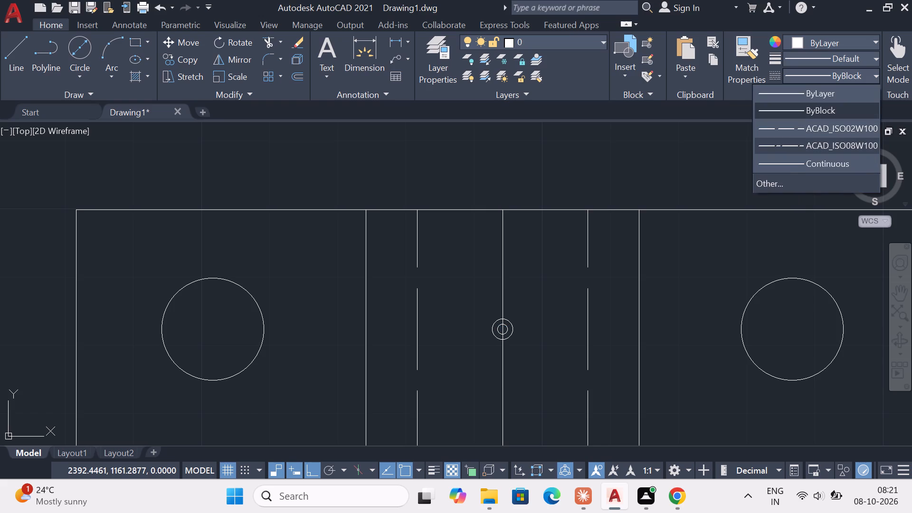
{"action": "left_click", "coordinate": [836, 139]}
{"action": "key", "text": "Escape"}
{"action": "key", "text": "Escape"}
Delete the central vertical line in the plan view.
{"action": "middle_click_drag", "start_coordinate": [556, 355], "coordinate": [555, 342]}
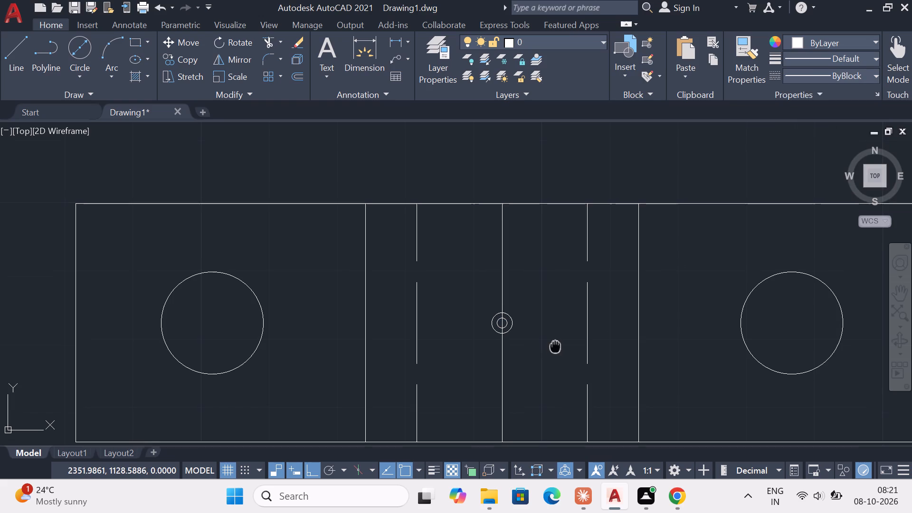
{"action": "middle_click_drag", "start_coordinate": [555, 342], "coordinate": [550, 298]}
{"action": "left_click", "coordinate": [804, 75]}
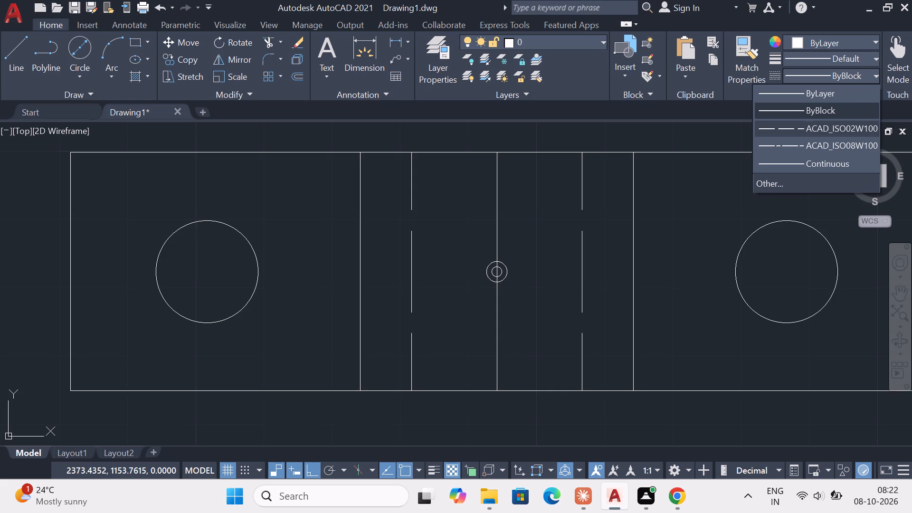
{"action": "key", "text": "Escape"}
{"action": "key", "text": "Escape"}
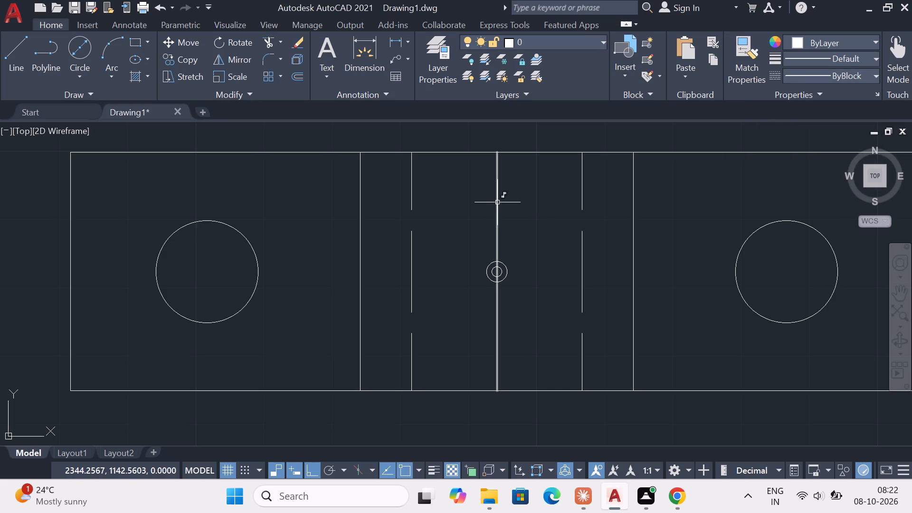
{"action": "left_click", "coordinate": [497, 202]}
{"action": "key", "text": "Delete"}
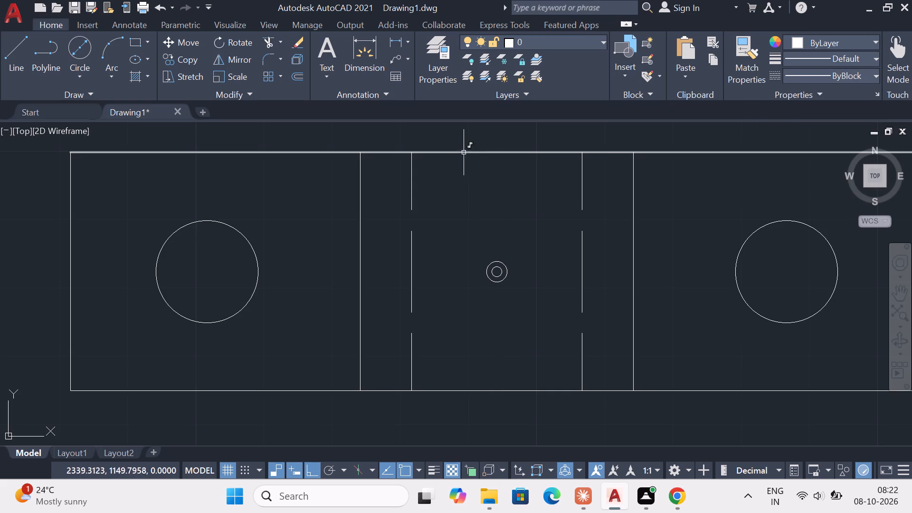
With ACAD_ISO08W100 as the current linetype, draw a vertical line between the midpoints of the plan rectangle's upper and lower edges.
{"action": "left_click", "coordinate": [863, 79]}
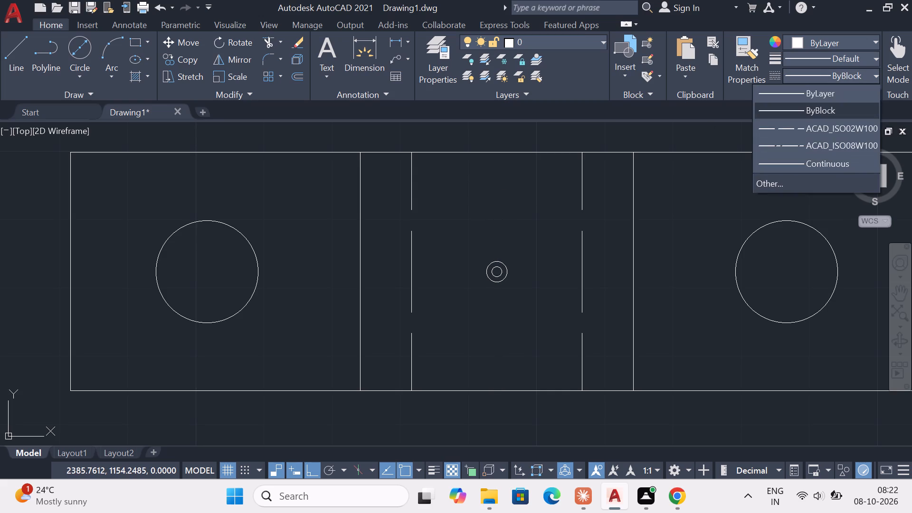
{"action": "left_click", "coordinate": [841, 142]}
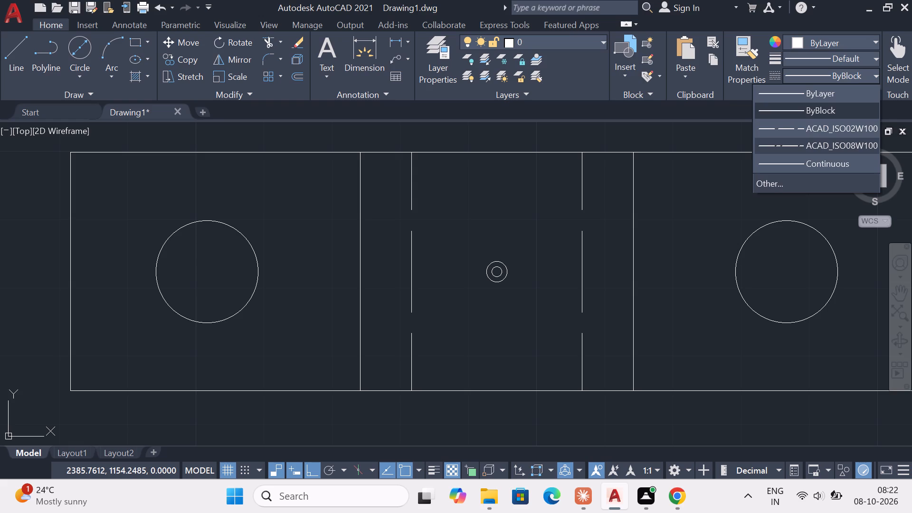
{"action": "left_click", "coordinate": [12, 51]}
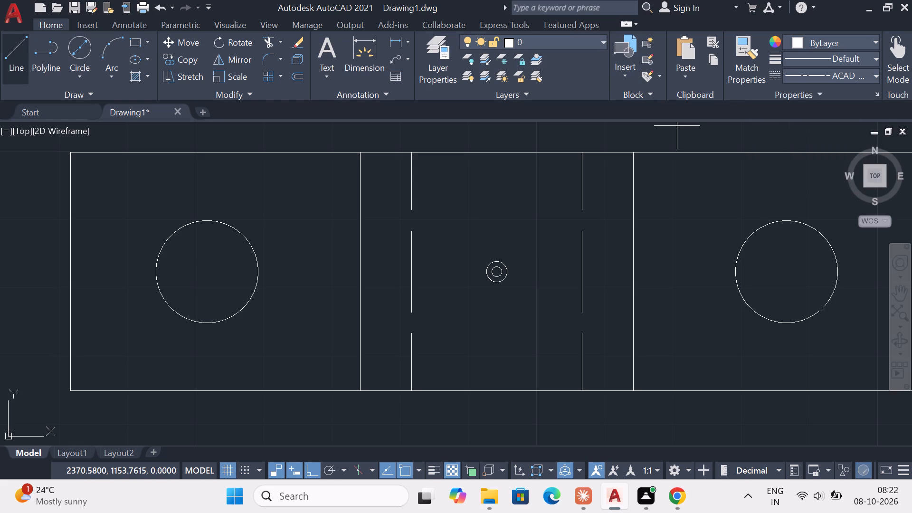
{"action": "left_click", "coordinate": [494, 152]}
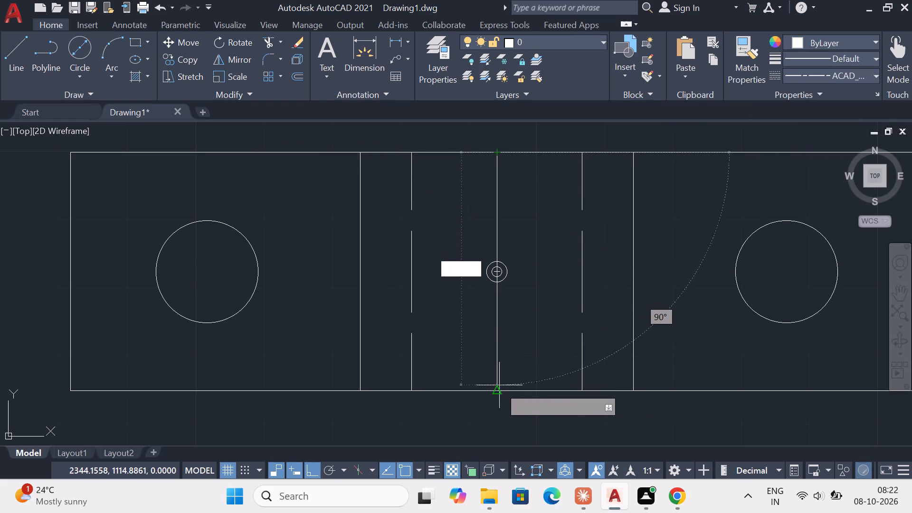
{"action": "left_click", "coordinate": [500, 391]}
{"action": "key", "text": "Escape"}
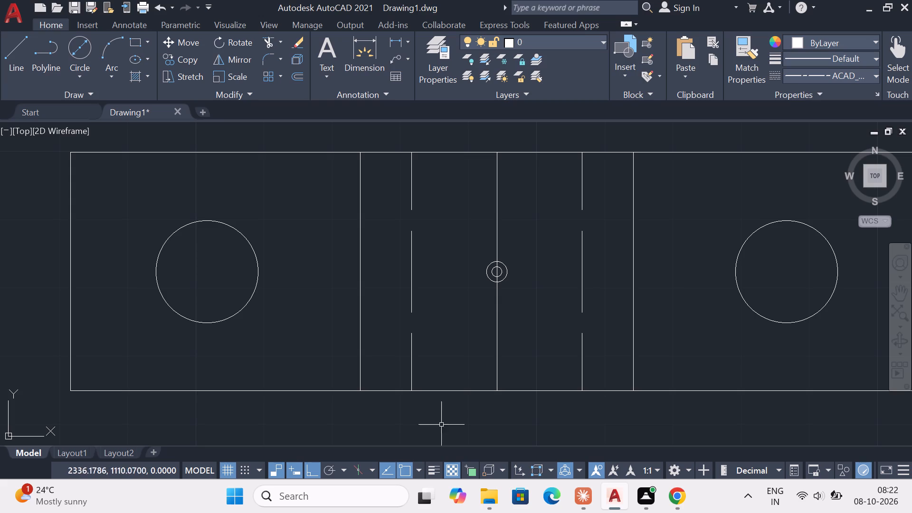
Turn on the lineweight display.
{"action": "left_click", "coordinate": [432, 465]}
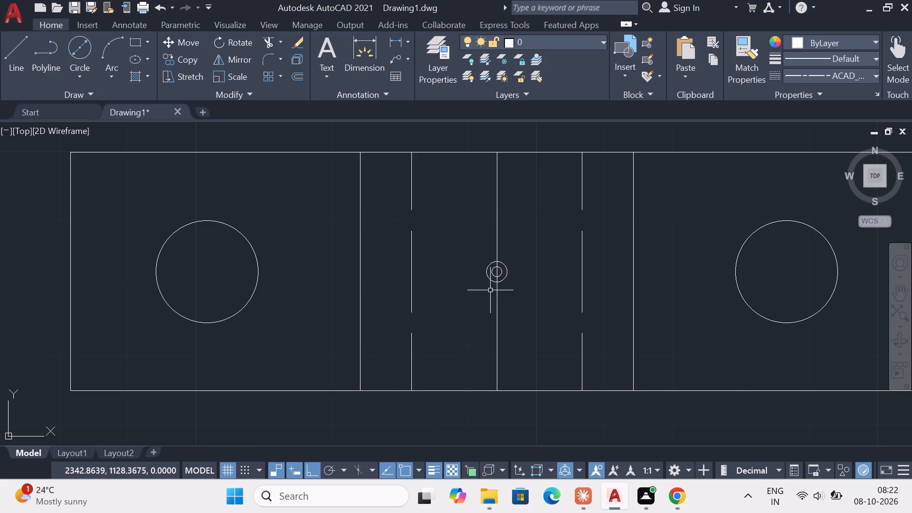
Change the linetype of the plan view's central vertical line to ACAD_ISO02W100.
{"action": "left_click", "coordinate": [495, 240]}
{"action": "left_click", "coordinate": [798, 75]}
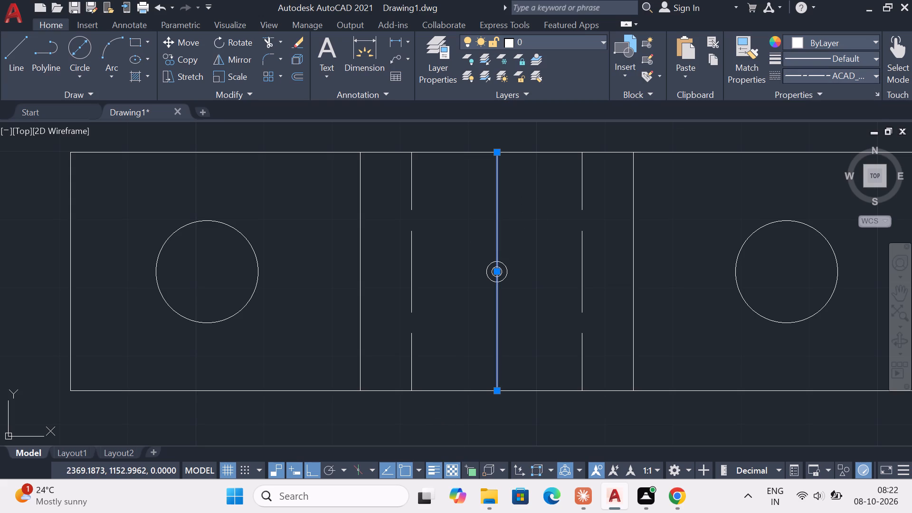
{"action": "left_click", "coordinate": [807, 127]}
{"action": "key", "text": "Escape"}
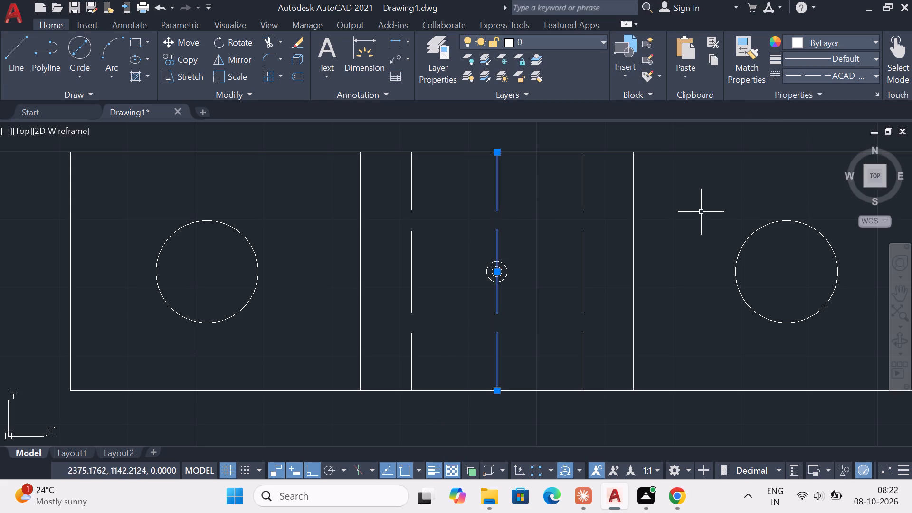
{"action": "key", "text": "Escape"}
Set the linetype of the plan view's central vertical line to ACAD_ISO08W100.
{"action": "left_click", "coordinate": [495, 243]}
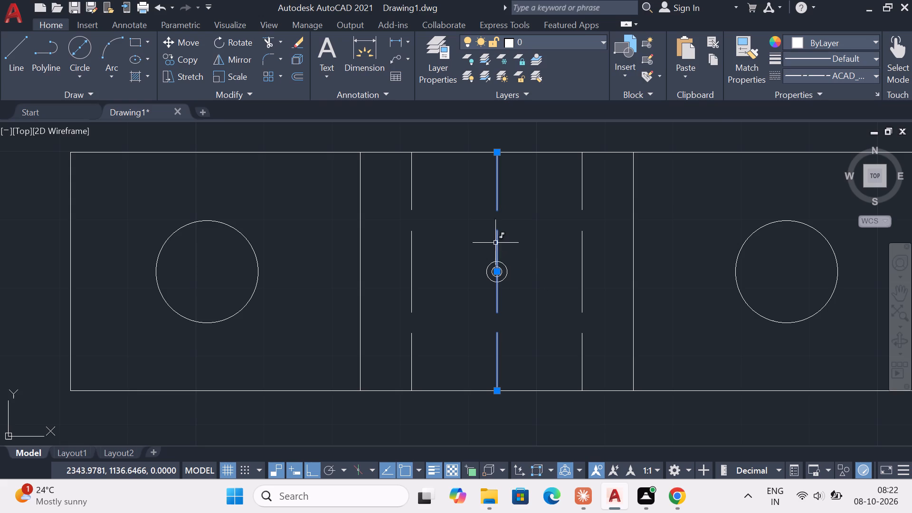
{"action": "left_click", "coordinate": [788, 69]}
{"action": "left_click", "coordinate": [788, 142]}
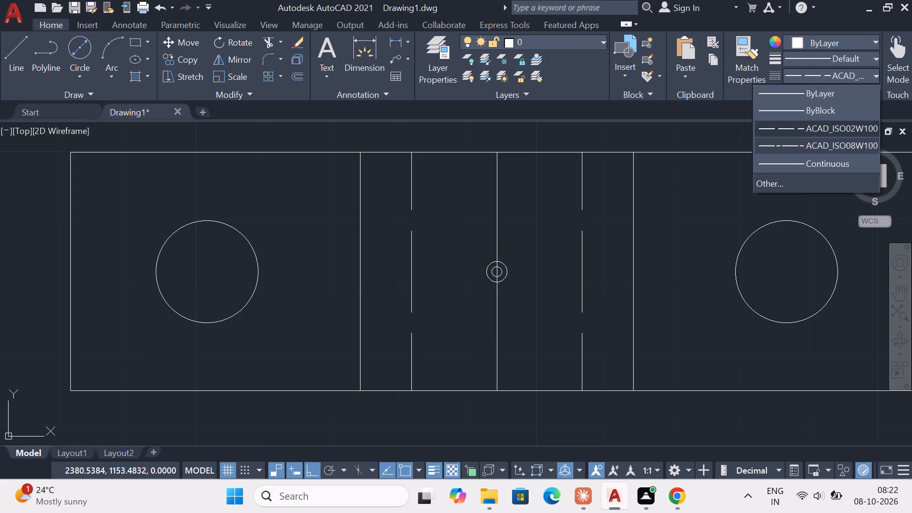
Undo the last linetype change on the plan view's central vertical line.
{"action": "key", "text": "Escape"}
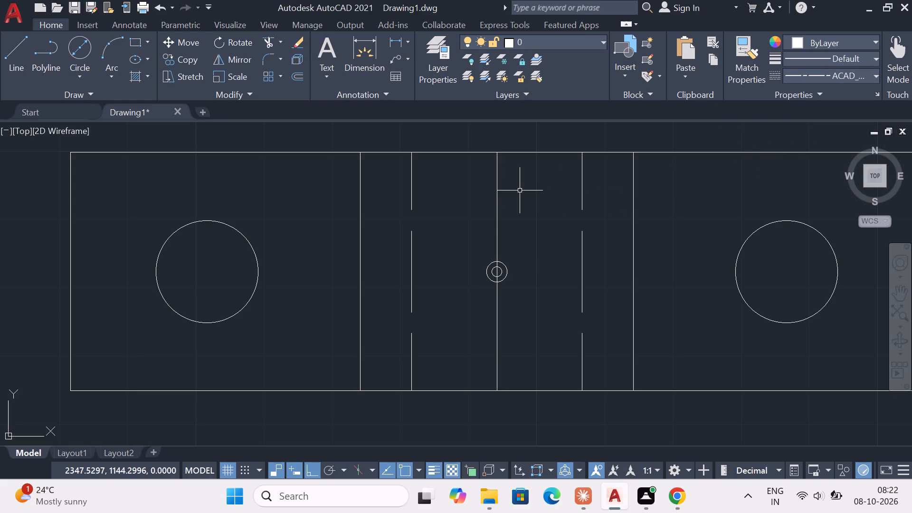
{"action": "key", "text": "ctrl+z"}
{"action": "key", "text": "ctrl+z"}
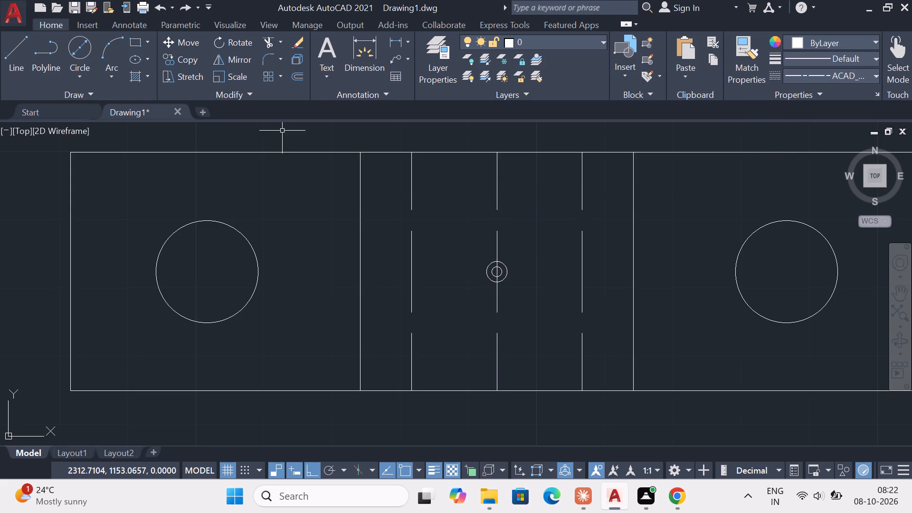
Draw horizontal centre-mark lines from the outer small central circle's left quadrant, extending past the circle on both sides.
{"action": "left_click", "coordinate": [9, 50]}
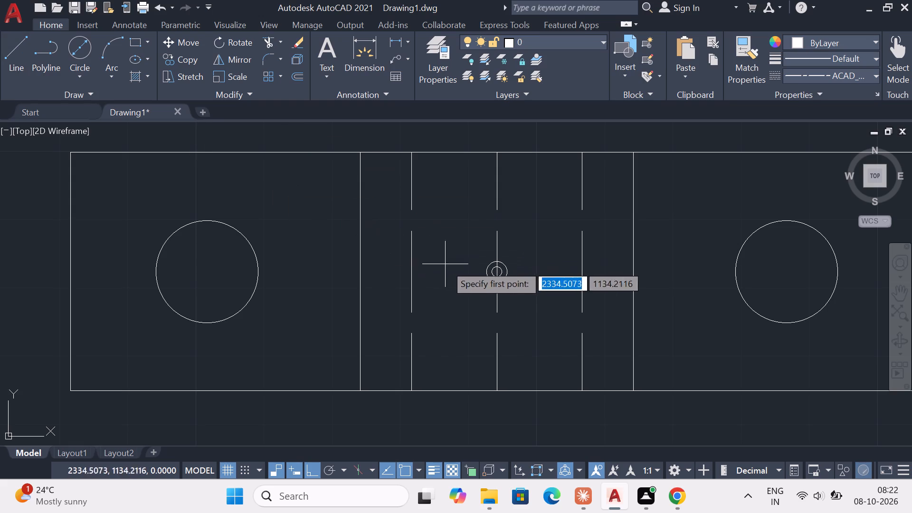
{"action": "left_click", "coordinate": [484, 275]}
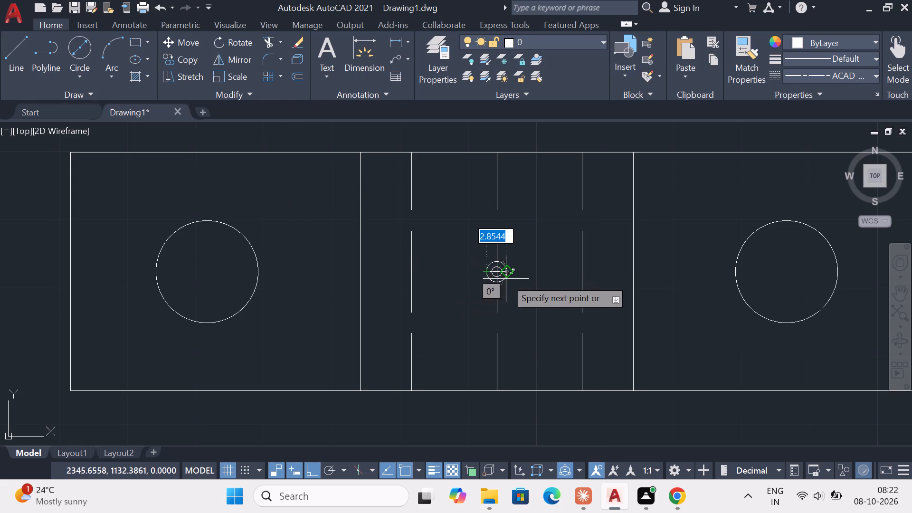
{"action": "left_click", "coordinate": [519, 276]}
{"action": "key", "text": "Escape"}
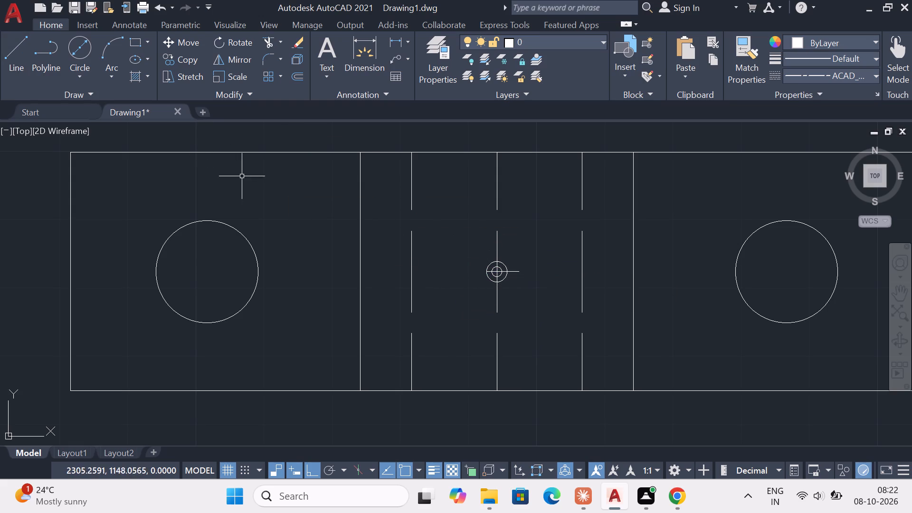
{"action": "key", "text": "space"}
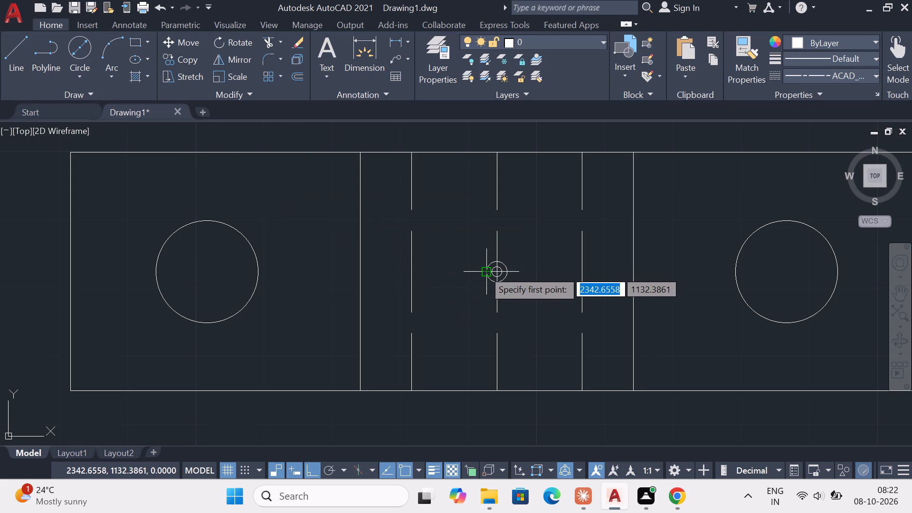
{"action": "left_click", "coordinate": [484, 270]}
{"action": "left_click", "coordinate": [469, 272]}
{"action": "key", "text": "Escape"}
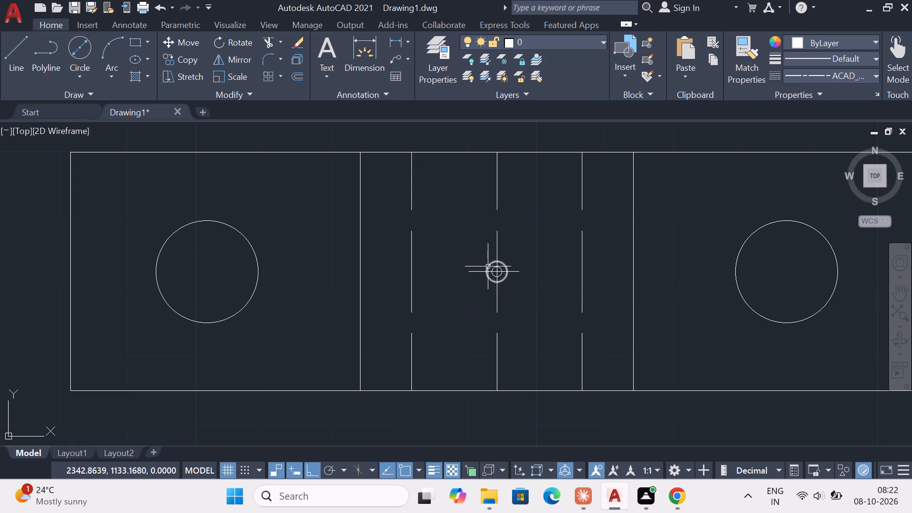
Draw vertical and horizontal lines across the plan view's left hole, from its top and left quadrants past the opposite sides.
{"action": "left_click", "coordinate": [15, 49]}
{"action": "left_click", "coordinate": [205, 220]}
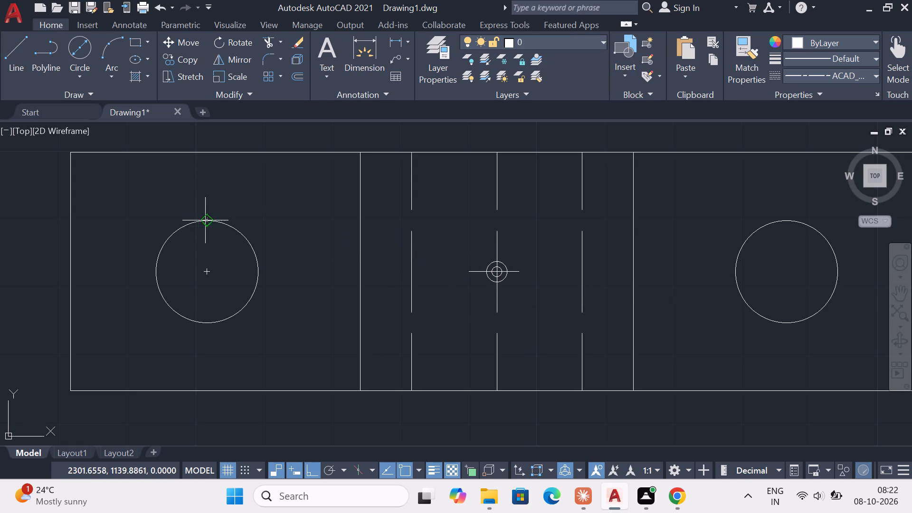
{"action": "left_click", "coordinate": [206, 338]}
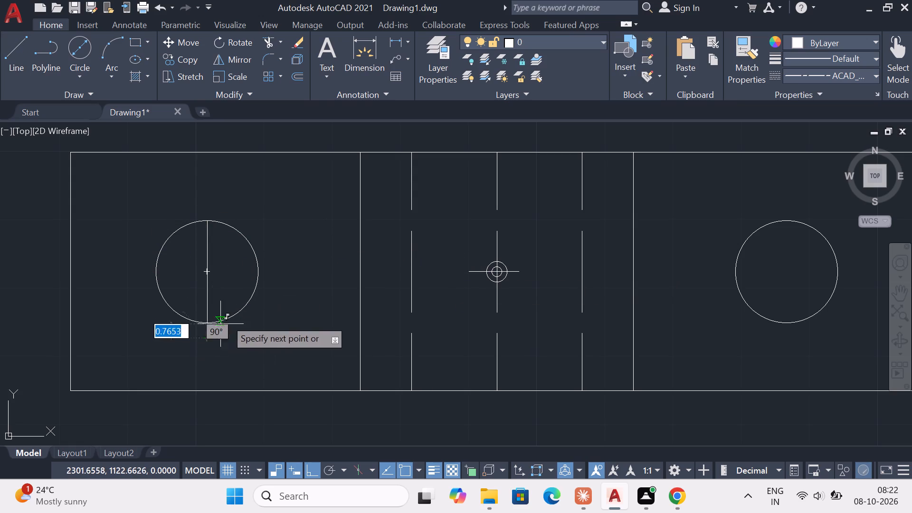
{"action": "key", "text": "Escape"}
{"action": "key", "text": "space"}
{"action": "left_click", "coordinate": [159, 271]}
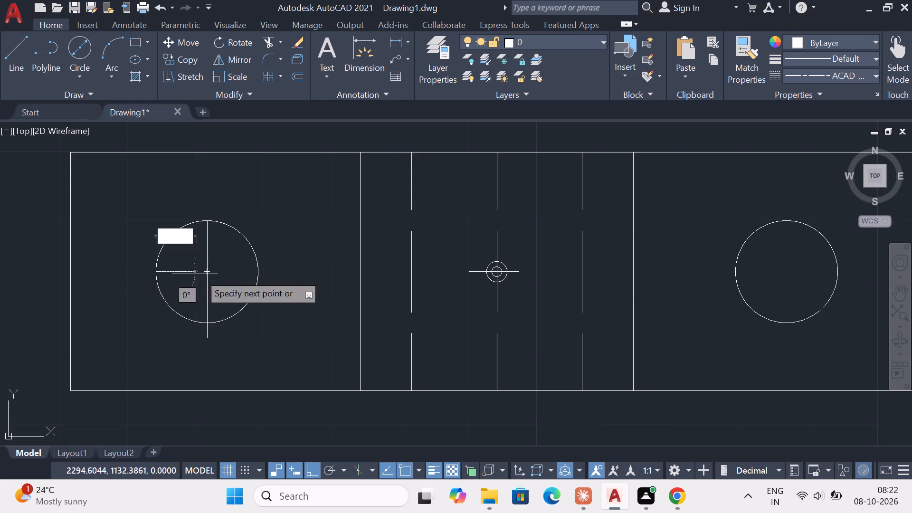
{"action": "left_click", "coordinate": [279, 278]}
{"action": "key", "text": "Escape"}
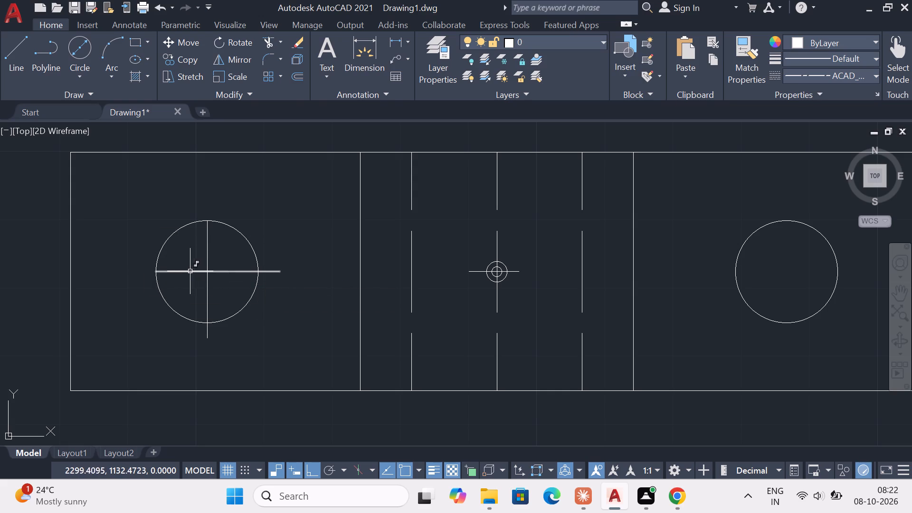
Stretch the left hole's horizontal line beyond the circle's left side and its vertical line about 3 units above the circle.
{"action": "key", "text": "space"}
{"action": "key", "text": "Escape"}
{"action": "left_click", "coordinate": [184, 274]}
{"action": "key", "text": "Escape"}
{"action": "left_click", "coordinate": [185, 272]}
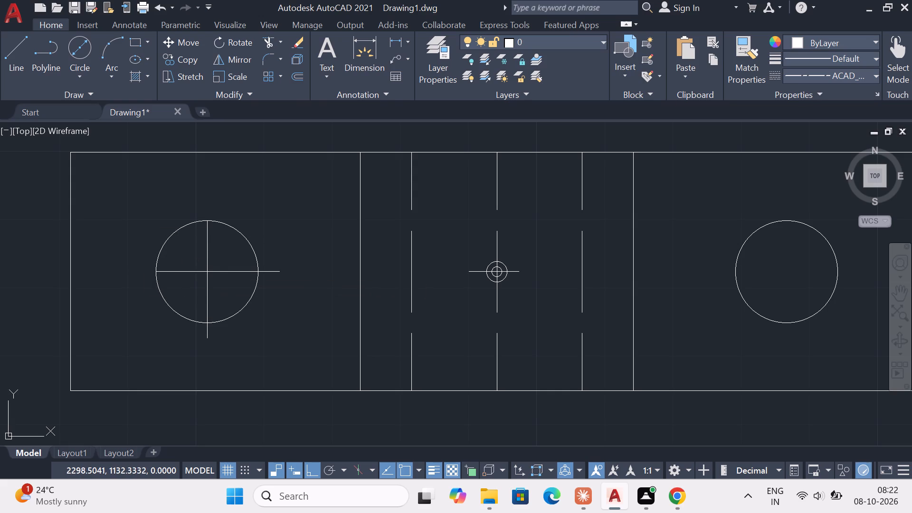
{"action": "left_click", "coordinate": [158, 272]}
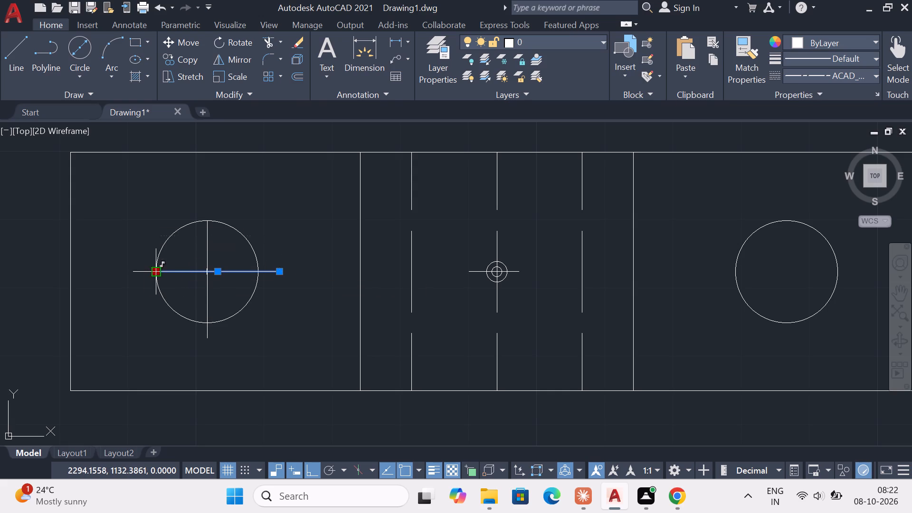
{"action": "left_click", "coordinate": [132, 275]}
{"action": "key", "text": "Escape"}
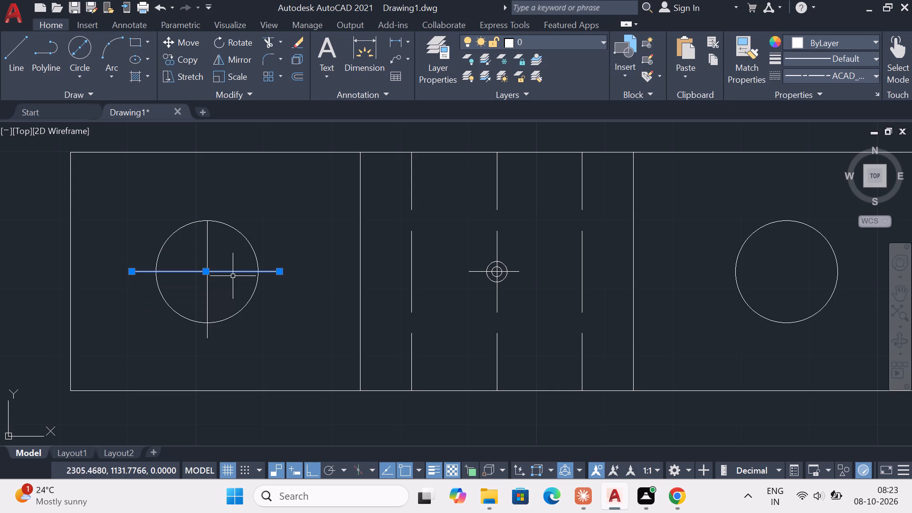
{"action": "left_click", "coordinate": [209, 254]}
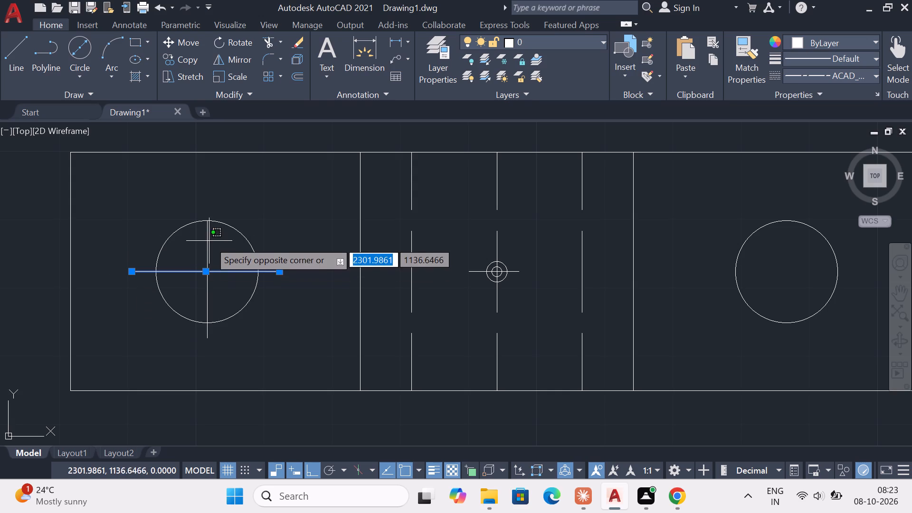
{"action": "key", "text": "Escape"}
{"action": "left_click", "coordinate": [206, 240]}
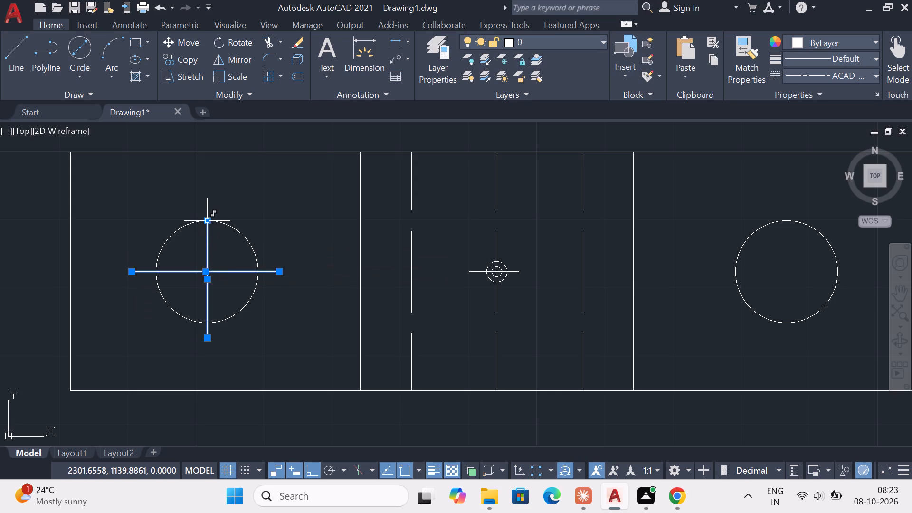
{"action": "left_click", "coordinate": [209, 222]}
{"action": "left_click", "coordinate": [212, 199]}
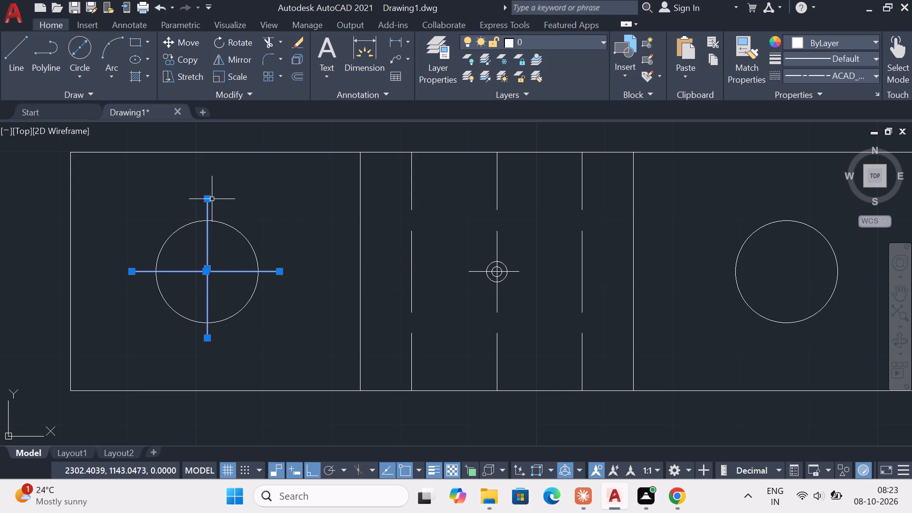
{"action": "key", "text": "Escape"}
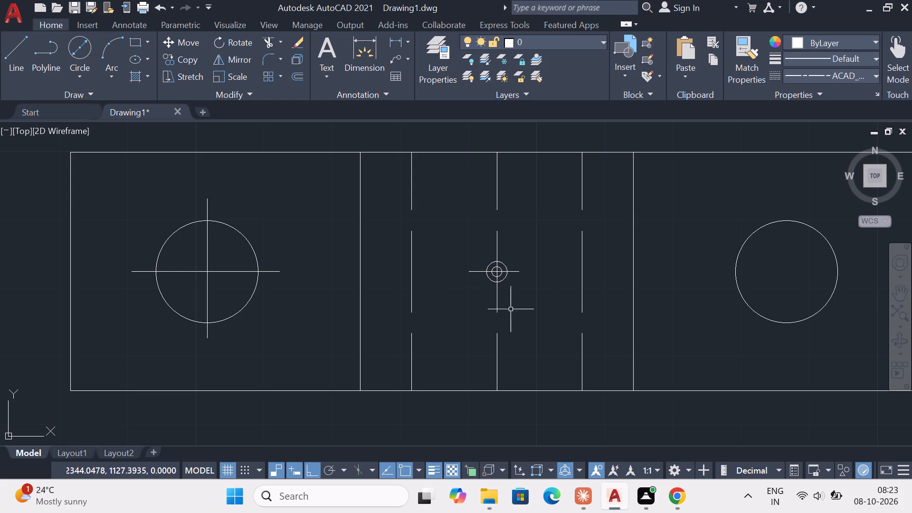
Set the linetype of the two hidden-edge lines on either side of the plan view's centre line to ACAD_ISO02W100.
{"action": "middle_click_drag", "start_coordinate": [666, 309], "coordinate": [526, 291]}
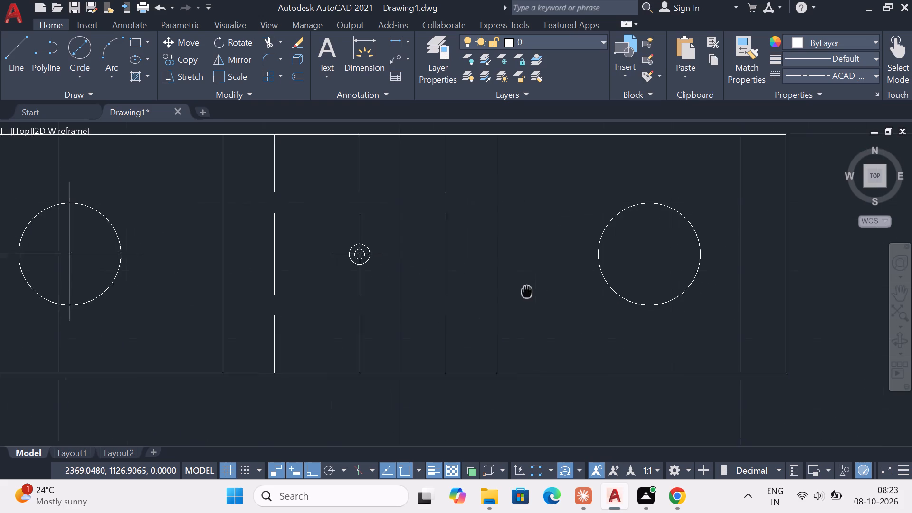
{"action": "middle_click_drag", "start_coordinate": [526, 291], "coordinate": [507, 289]}
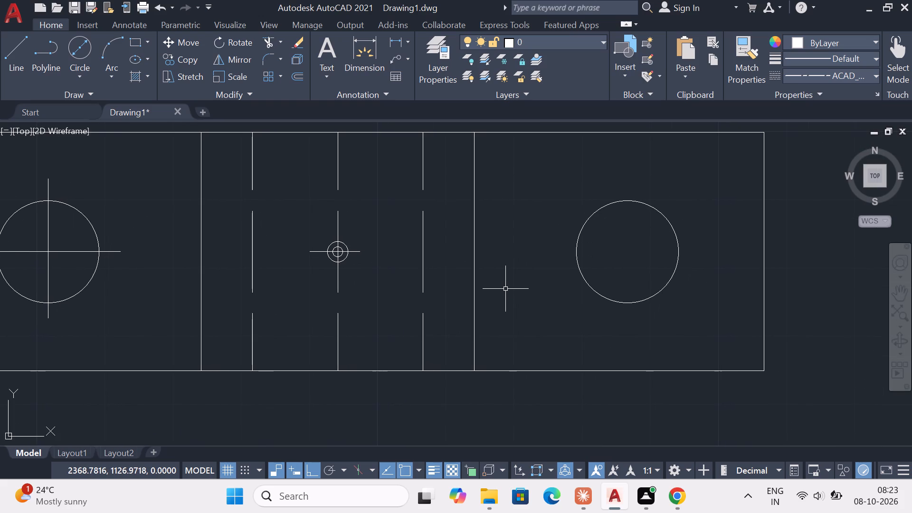
{"action": "left_click", "coordinate": [424, 275]}
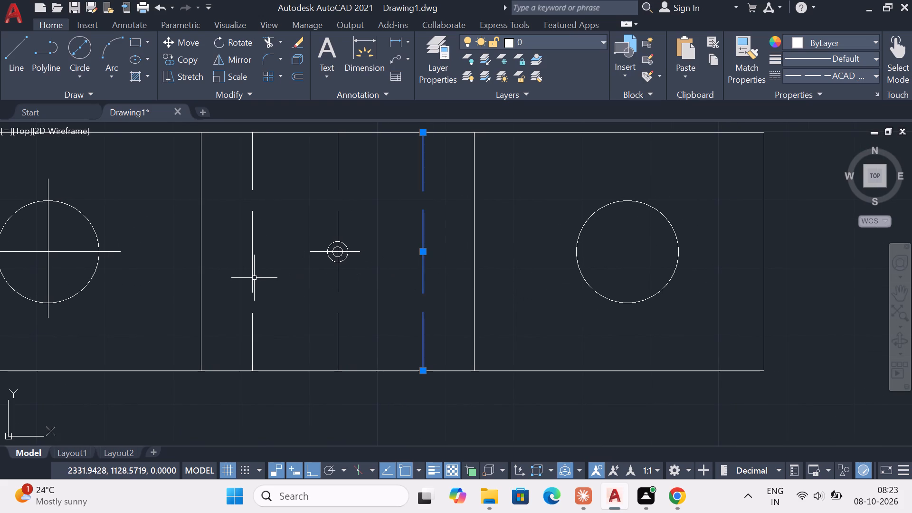
{"action": "left_click", "coordinate": [254, 278]}
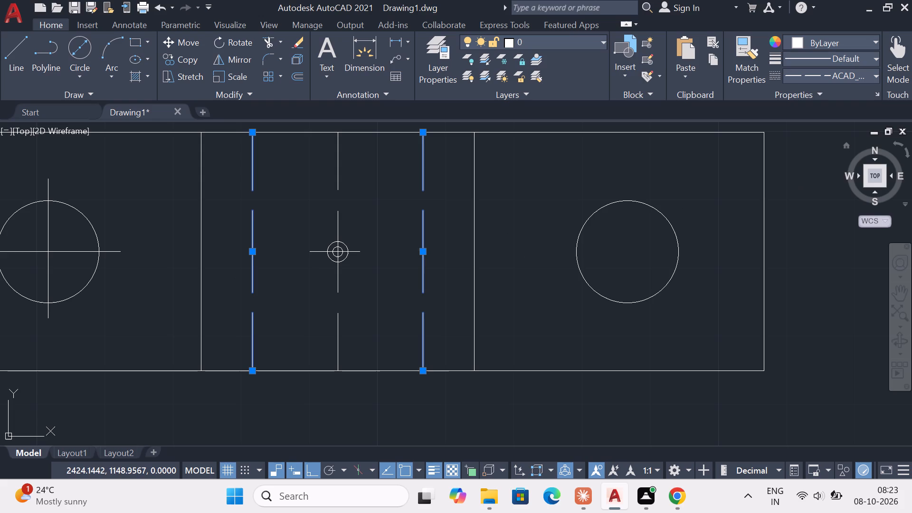
{"action": "left_click", "coordinate": [864, 72]}
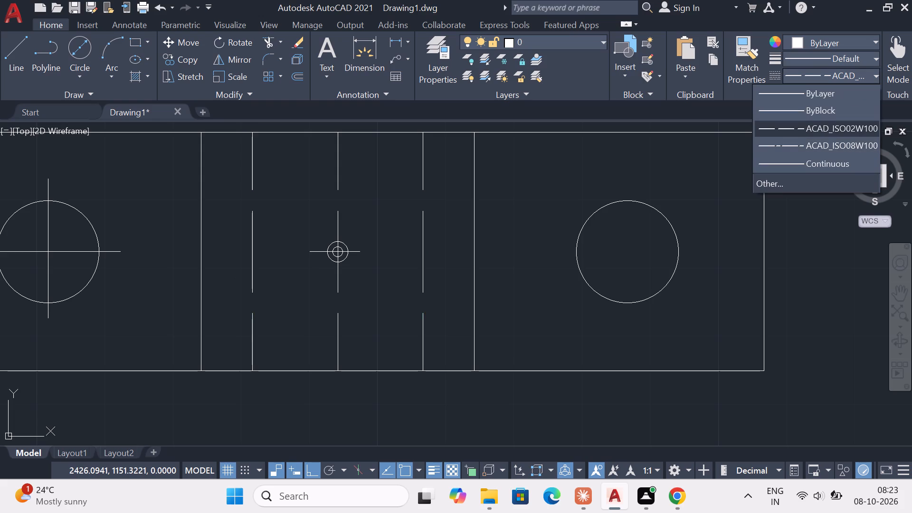
{"action": "left_click", "coordinate": [829, 131]}
{"action": "key", "text": "Escape"}
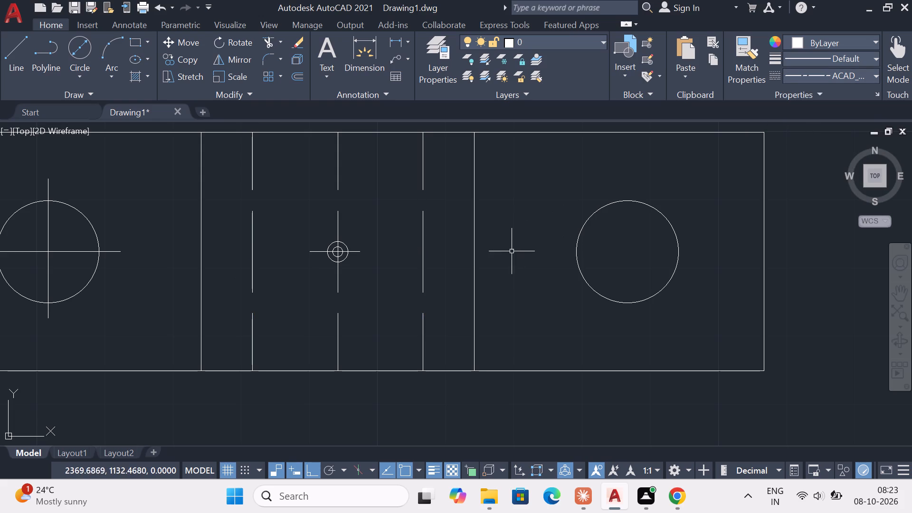
Draw vertical and horizontal lines across the plan view's right hole, from its top and left quadrants, the horizontal one about 18 units long.
{"action": "left_click", "coordinate": [14, 68]}
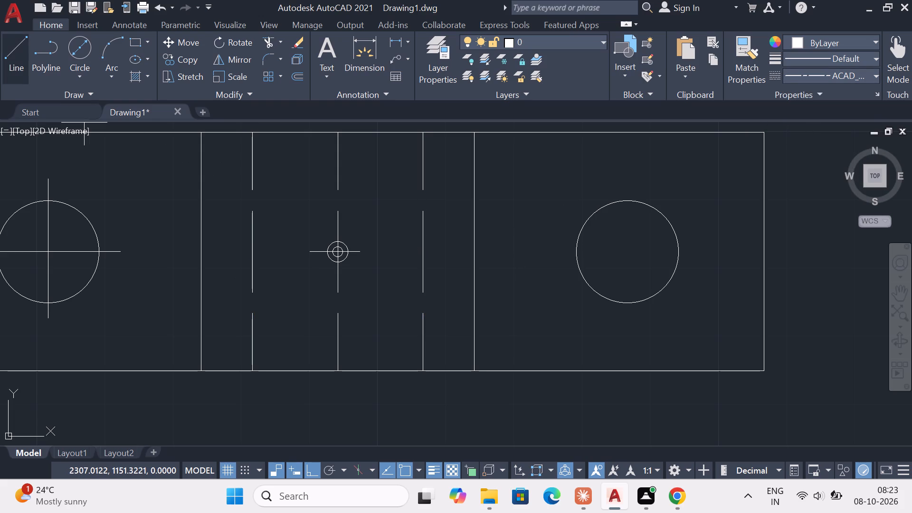
{"action": "left_click", "coordinate": [627, 202]}
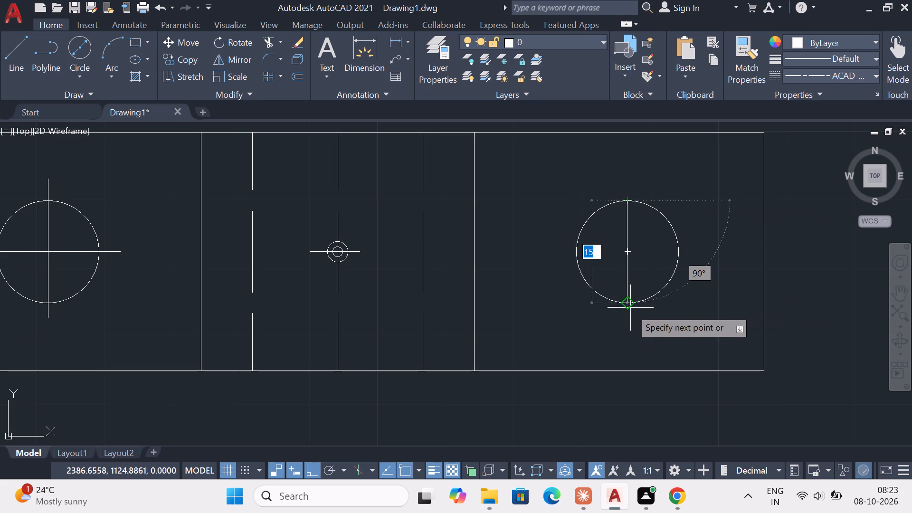
{"action": "left_click", "coordinate": [631, 323]}
{"action": "key", "text": "Escape"}
{"action": "key", "text": "space"}
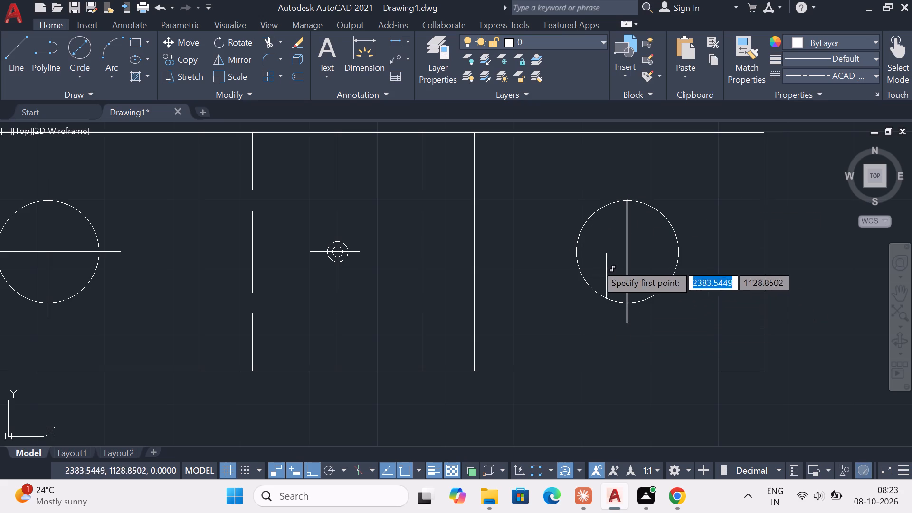
{"action": "left_click", "coordinate": [576, 252]}
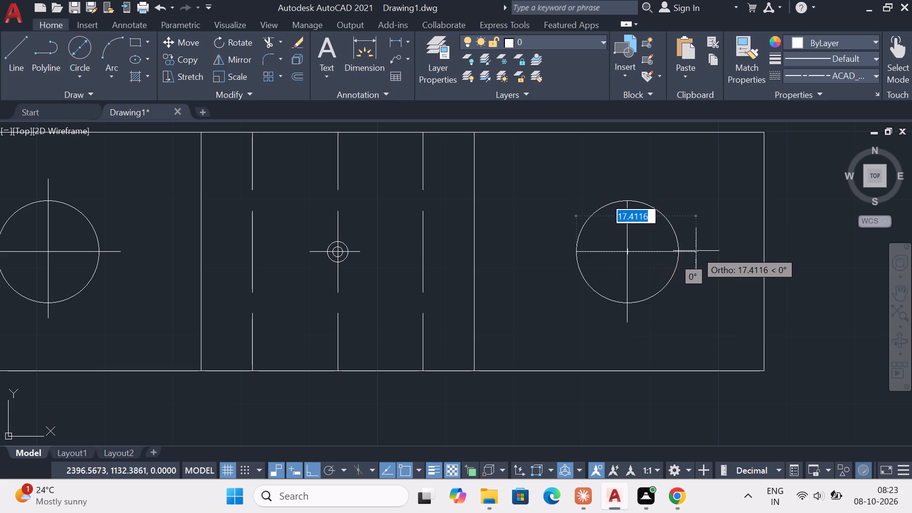
{"action": "left_click", "coordinate": [699, 251]}
{"action": "key", "text": "Escape"}
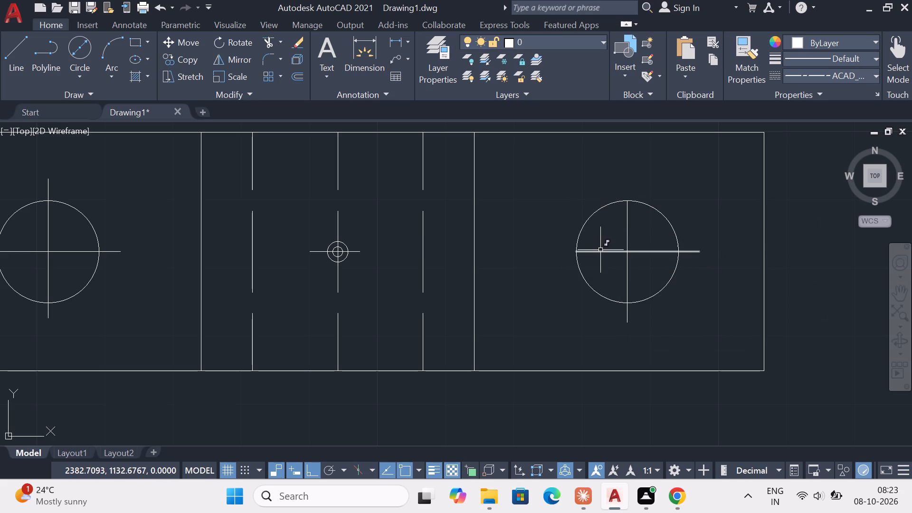
Stretch the right hole's horizontal line about 2 units beyond the circle's left side and its vertical line about 3 units above the circle.
{"action": "left_click", "coordinate": [602, 252]}
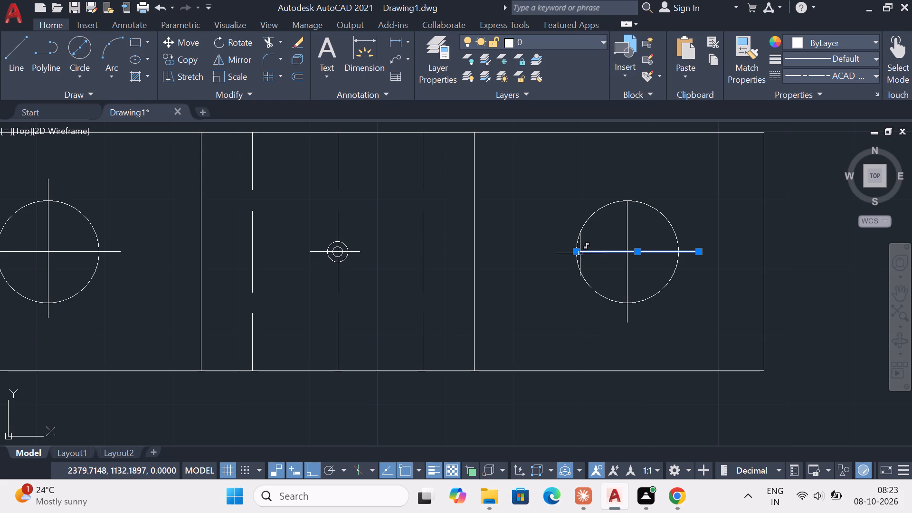
{"action": "left_click", "coordinate": [579, 253]}
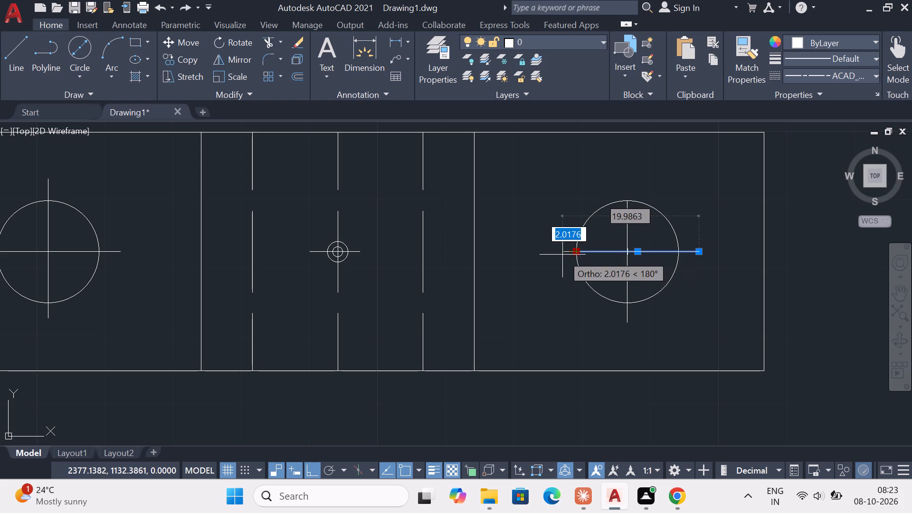
{"action": "left_click", "coordinate": [562, 255]}
{"action": "key", "text": "Escape"}
{"action": "left_click", "coordinate": [625, 229]}
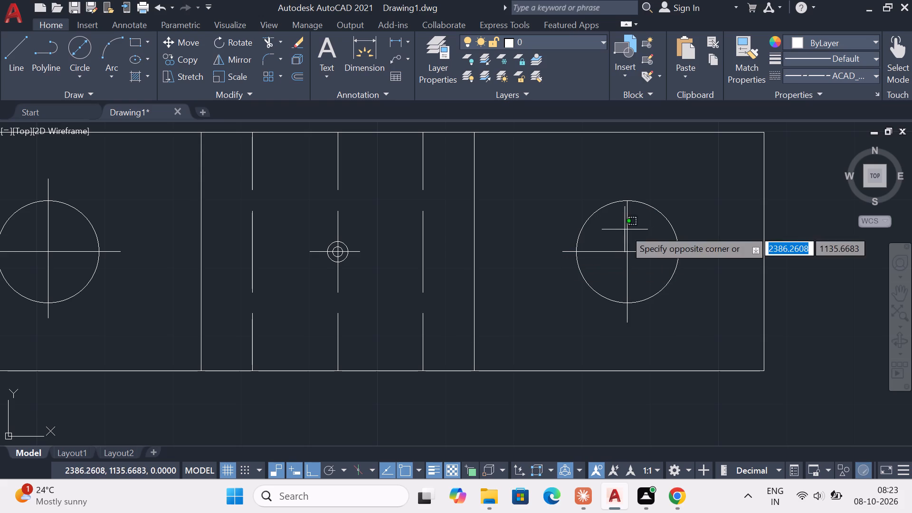
{"action": "key", "text": "Escape"}
{"action": "left_click", "coordinate": [627, 229]}
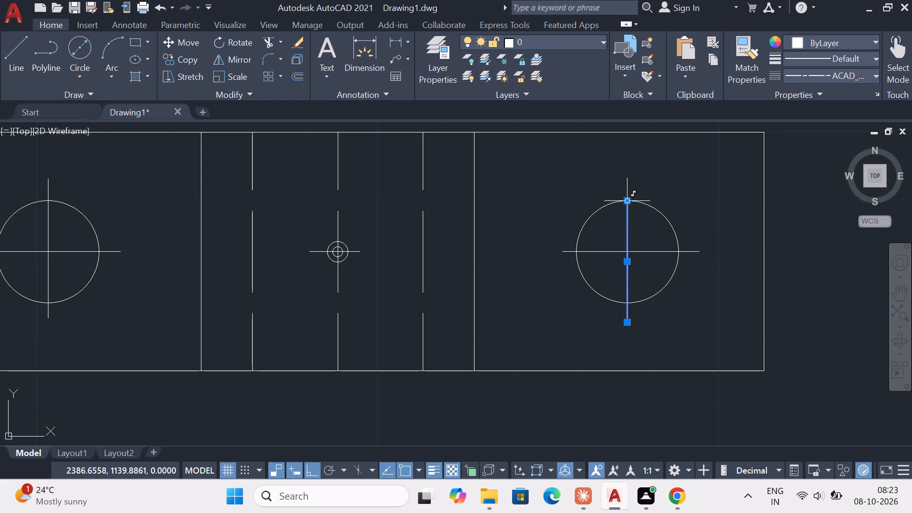
{"action": "left_click", "coordinate": [627, 203]}
{"action": "left_click", "coordinate": [627, 181]}
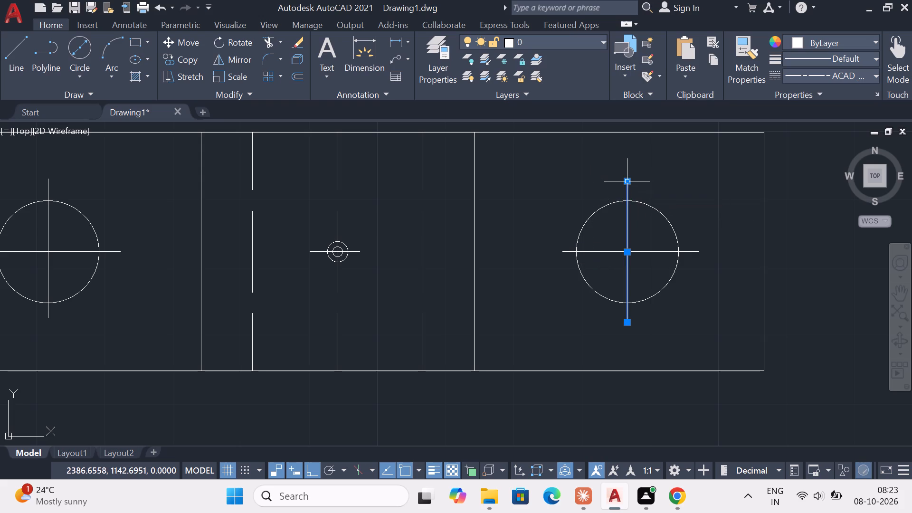
{"action": "key", "text": "Escape"}
{"action": "scroll", "coordinate": [496, 282], "scroll_direction": "up", "scroll_amount": 1}
{"action": "scroll", "coordinate": [496, 282], "scroll_direction": "down", "scroll_amount": 1}
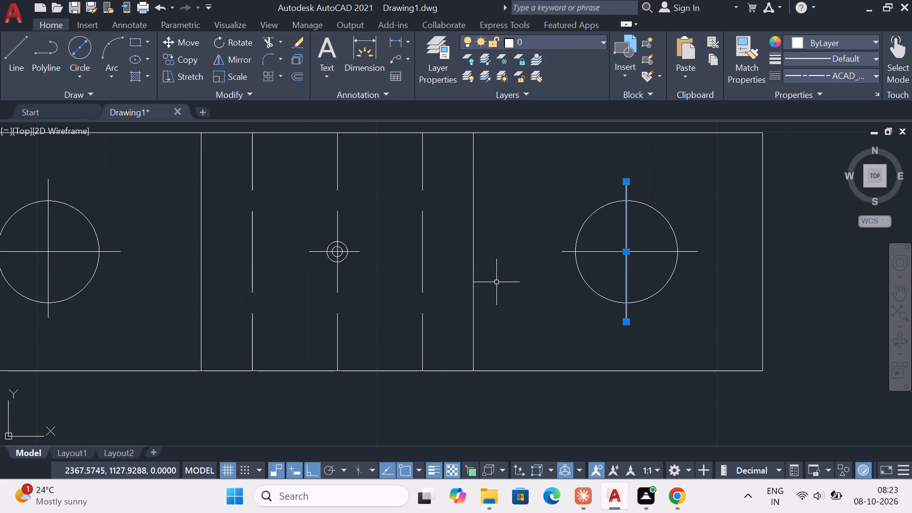
Add a vertical linear dimension for the plan view's overall depth, placed just outside its right edge.
{"action": "scroll", "coordinate": [496, 281], "scroll_direction": "up", "scroll_amount": 1}
{"action": "scroll", "coordinate": [497, 265], "scroll_direction": "down", "scroll_amount": 4}
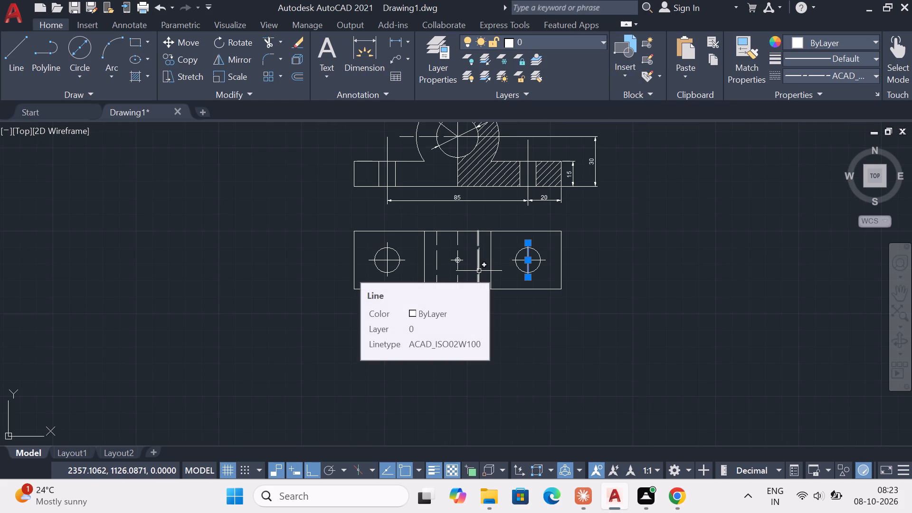
{"action": "key", "text": "Escape"}
{"action": "key", "text": "Escape"}
{"action": "scroll", "coordinate": [534, 286], "scroll_direction": "up", "scroll_amount": 1}
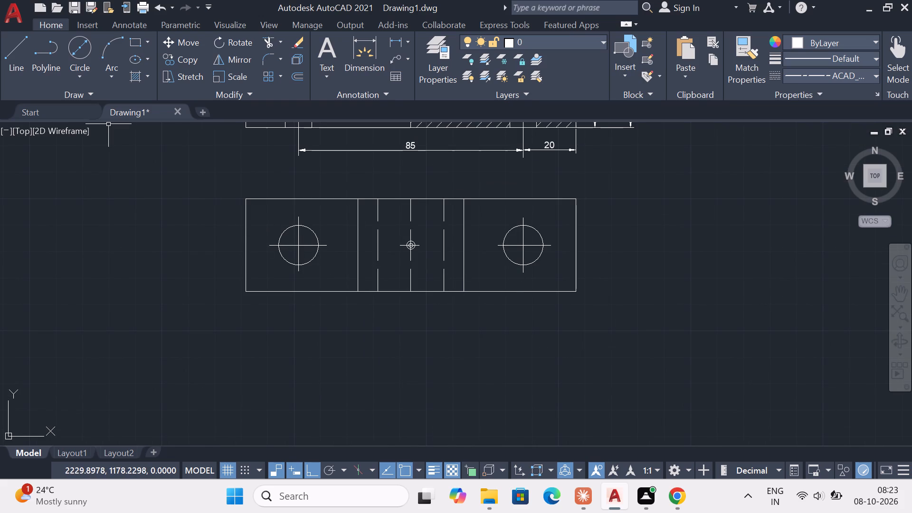
{"action": "left_click", "coordinate": [411, 42]}
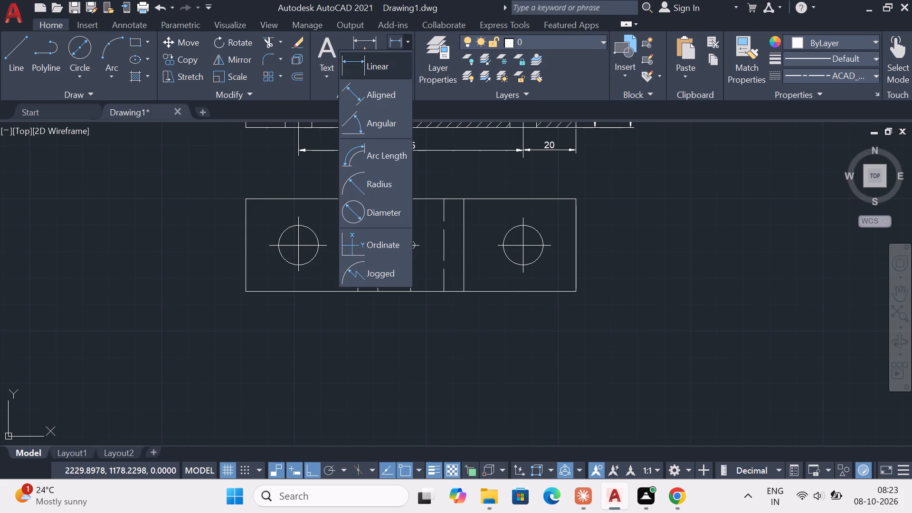
{"action": "left_click", "coordinate": [383, 66]}
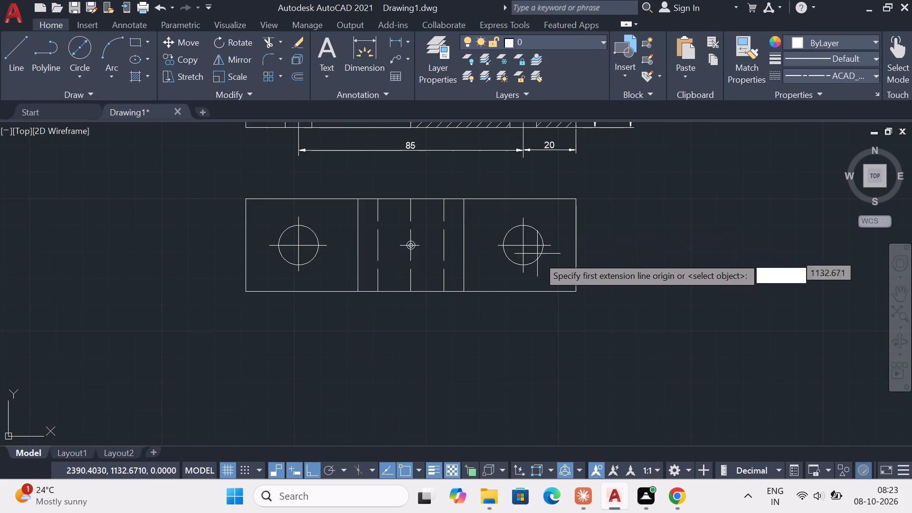
{"action": "left_click", "coordinate": [574, 291]}
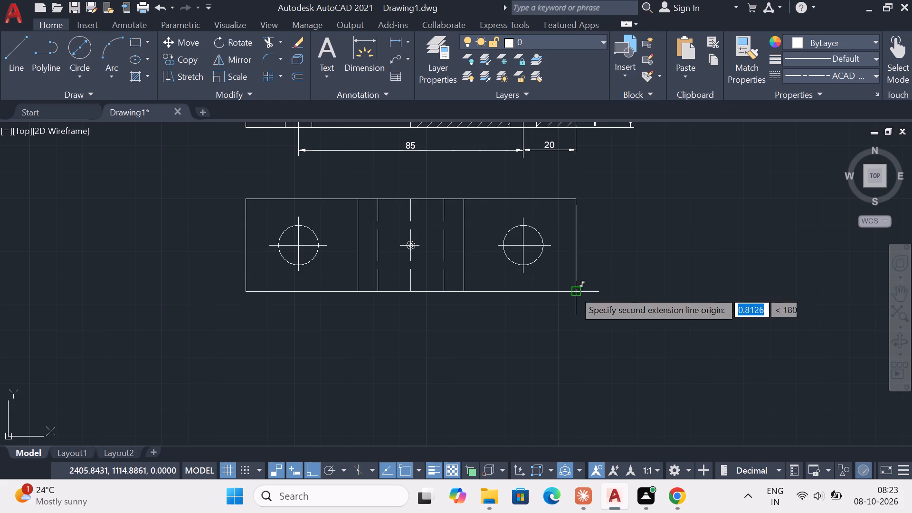
{"action": "left_click", "coordinate": [579, 201]}
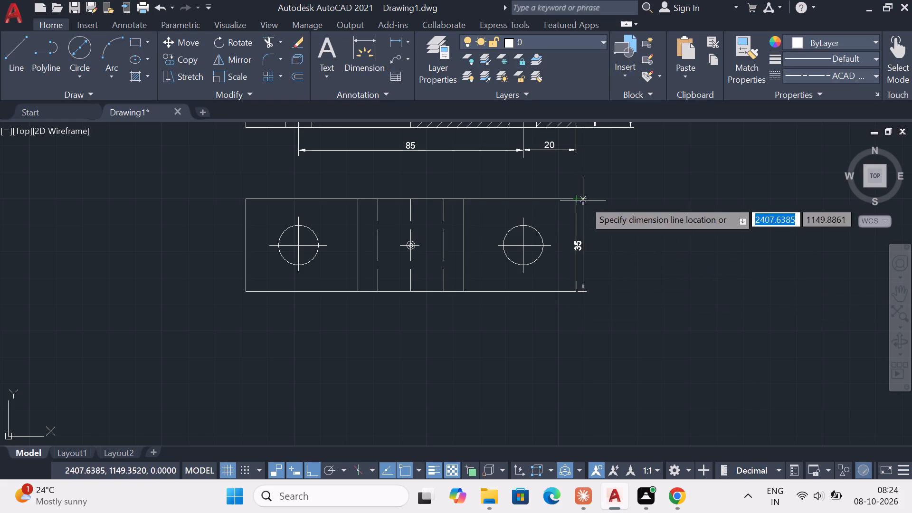
{"action": "left_click", "coordinate": [604, 206]}
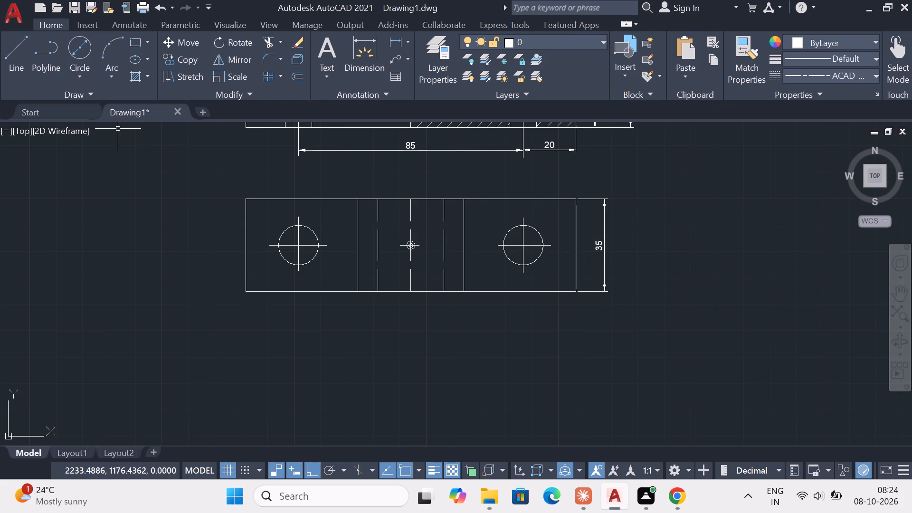
Add a diameter dimension to the plan view's left hole, with its text at the circle's lower right.
{"action": "left_click", "coordinate": [408, 45]}
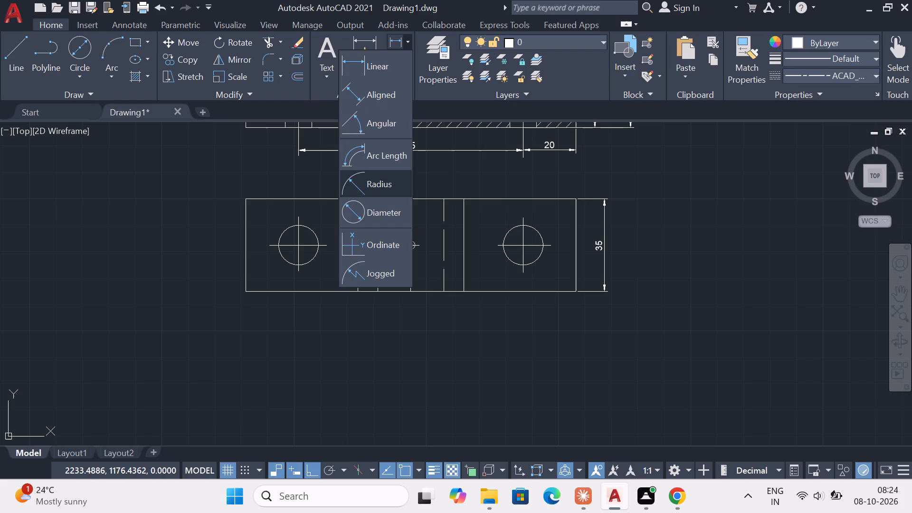
{"action": "left_click", "coordinate": [372, 208]}
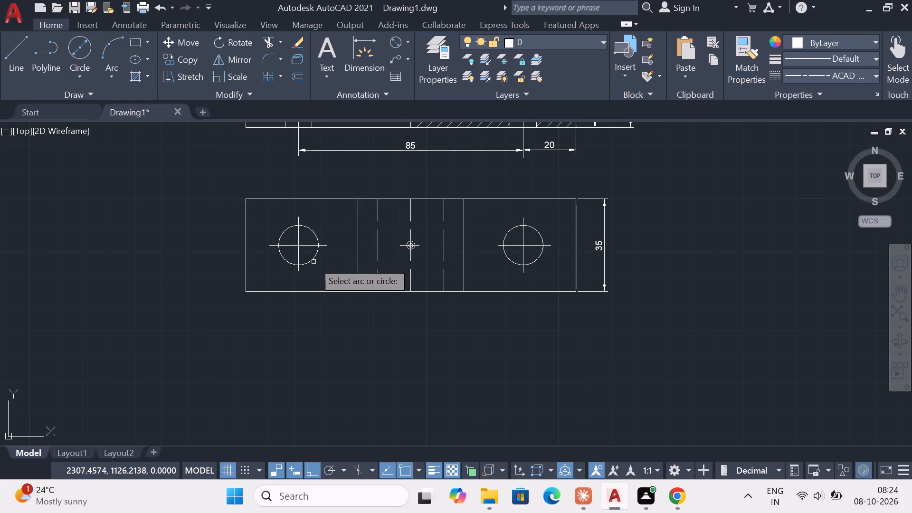
{"action": "left_click", "coordinate": [311, 261]}
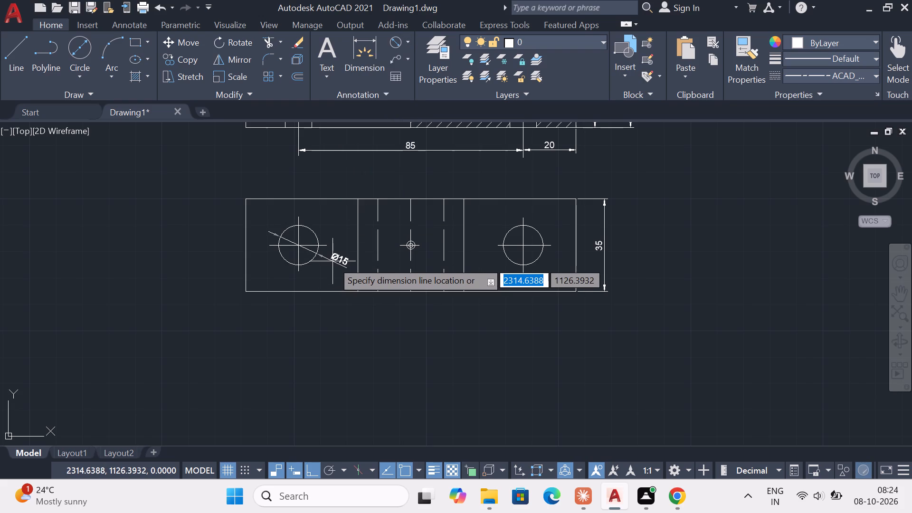
{"action": "left_click", "coordinate": [333, 264]}
{"action": "key", "text": "Escape"}
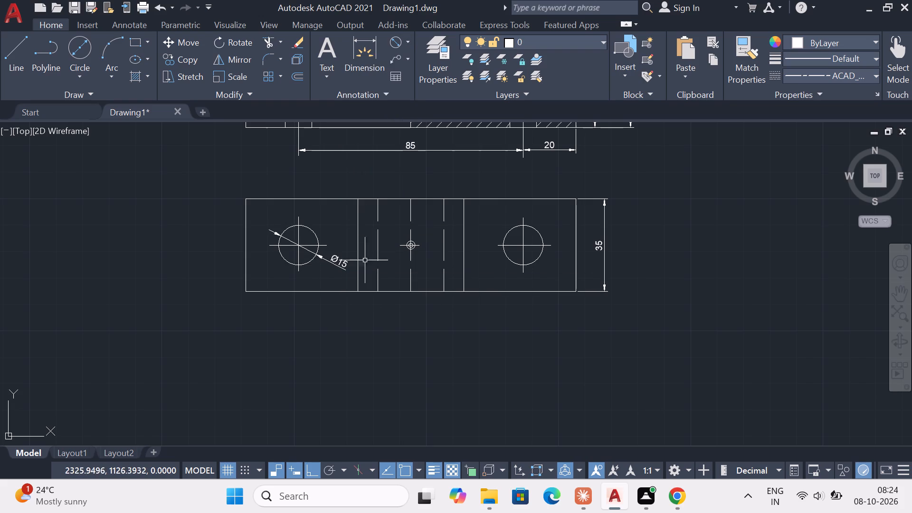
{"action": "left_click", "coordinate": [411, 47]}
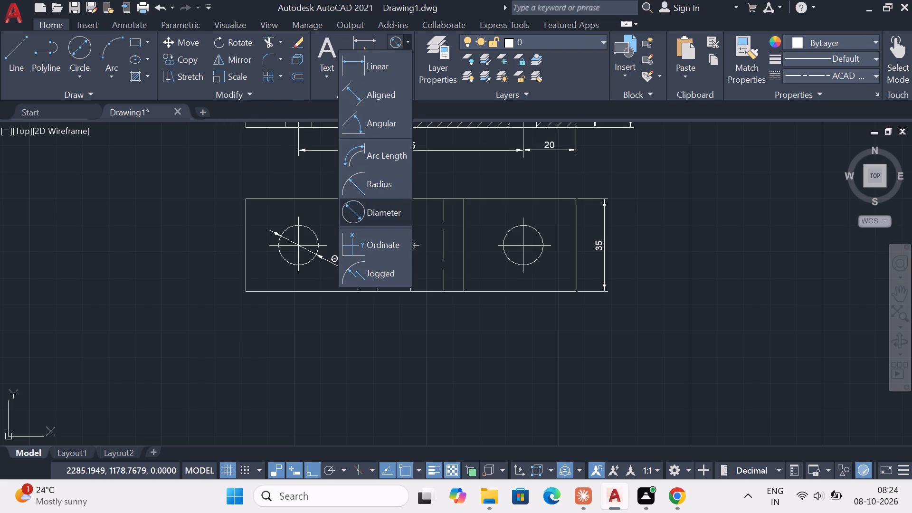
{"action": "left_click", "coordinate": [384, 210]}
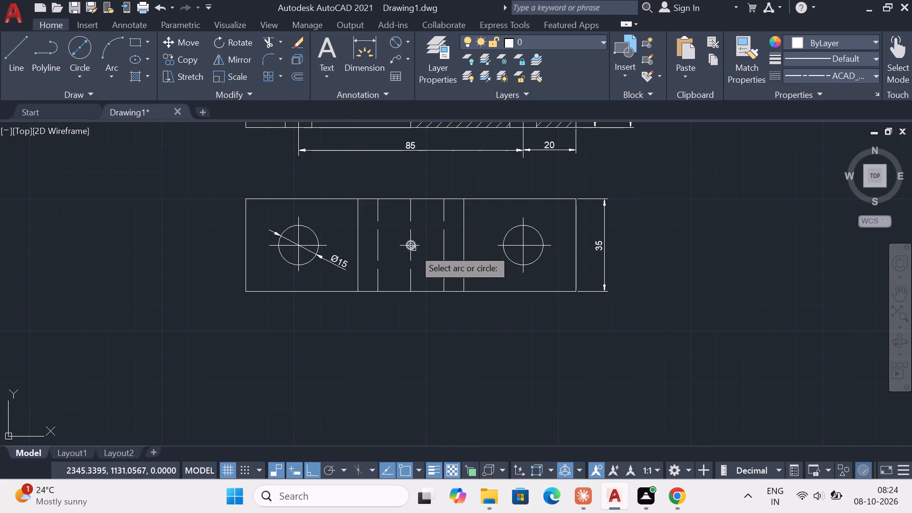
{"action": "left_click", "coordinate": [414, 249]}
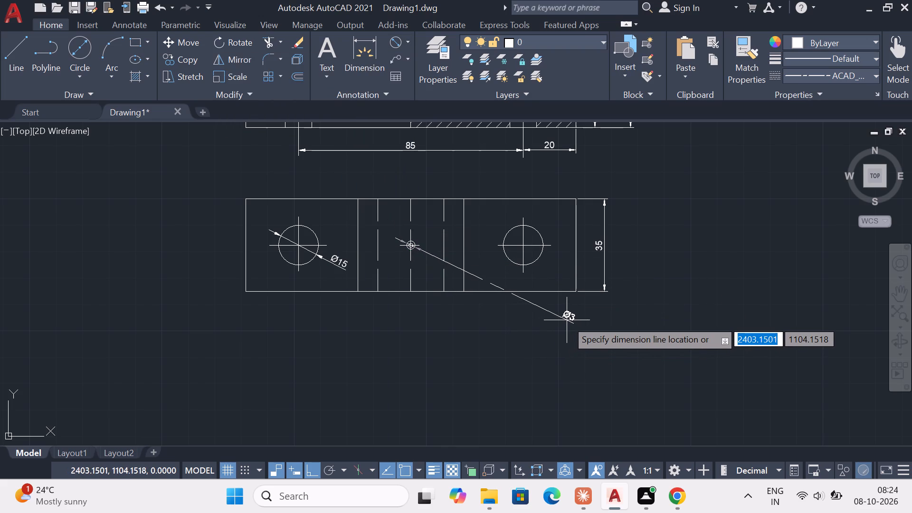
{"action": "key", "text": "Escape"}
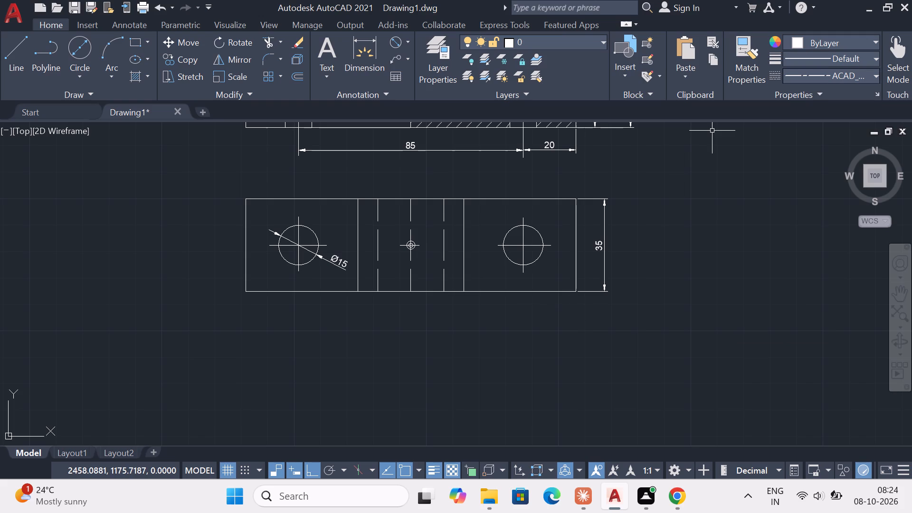
Set the current linetype to ByBlock.
{"action": "left_click", "coordinate": [798, 74]}
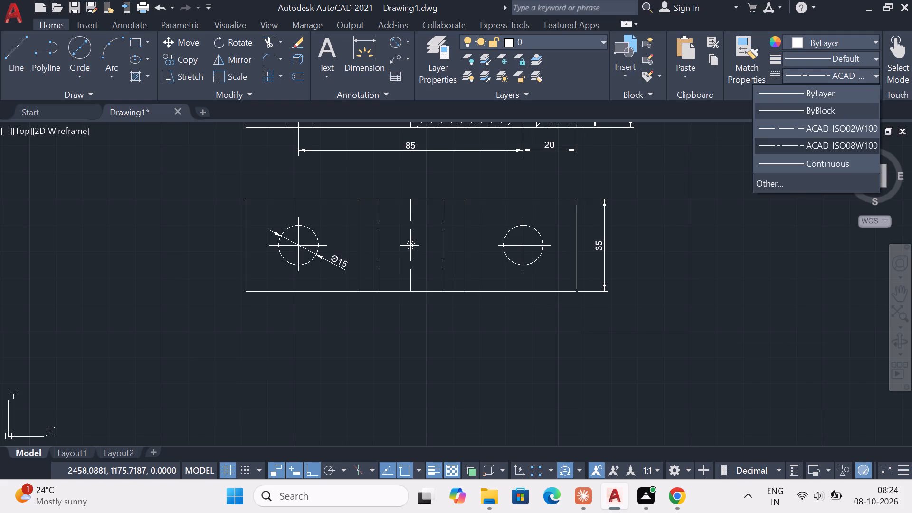
{"action": "left_click", "coordinate": [803, 104]}
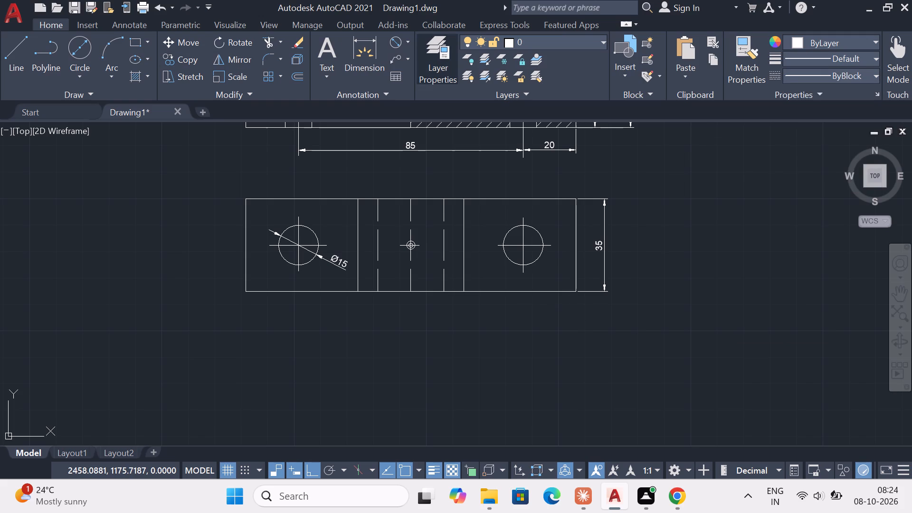
Add a diameter dimension to the outer small circle at the plan view's centre, with its text below the lower right of the outline.
{"action": "left_click", "coordinate": [410, 44]}
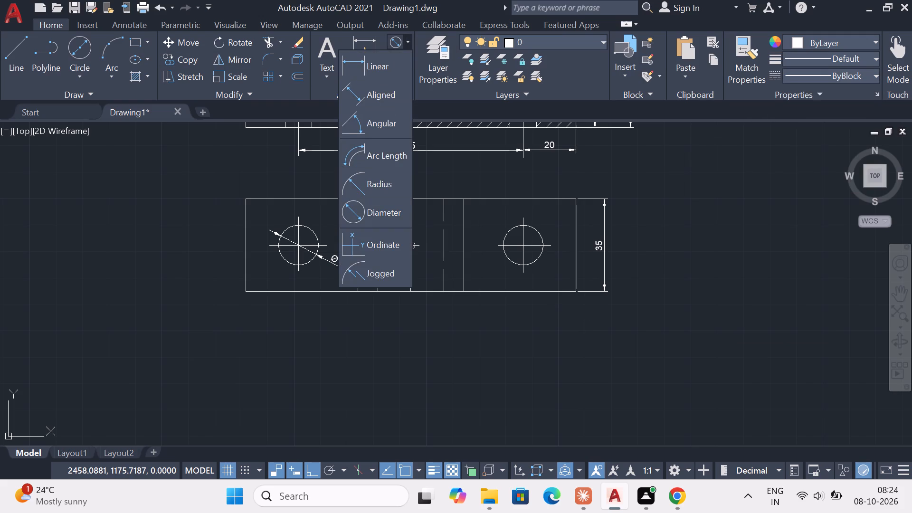
{"action": "left_click", "coordinate": [379, 210]}
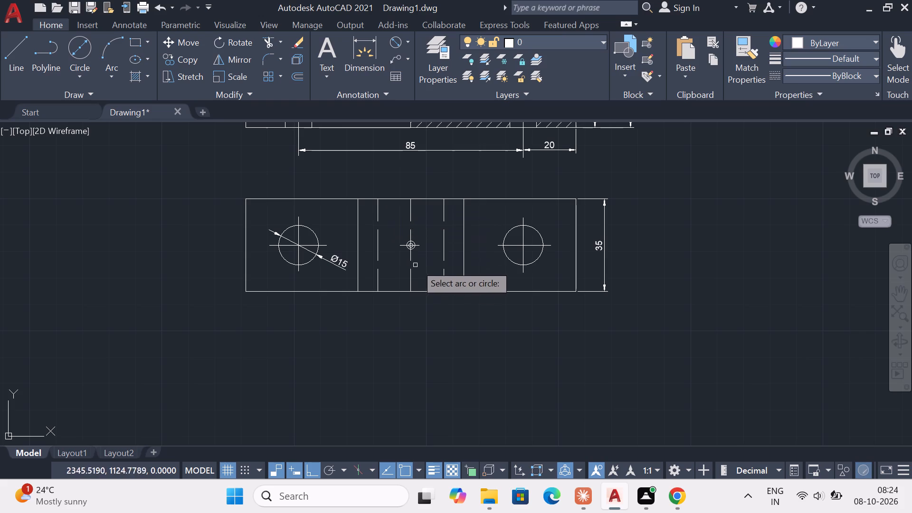
{"action": "left_click", "coordinate": [413, 248]}
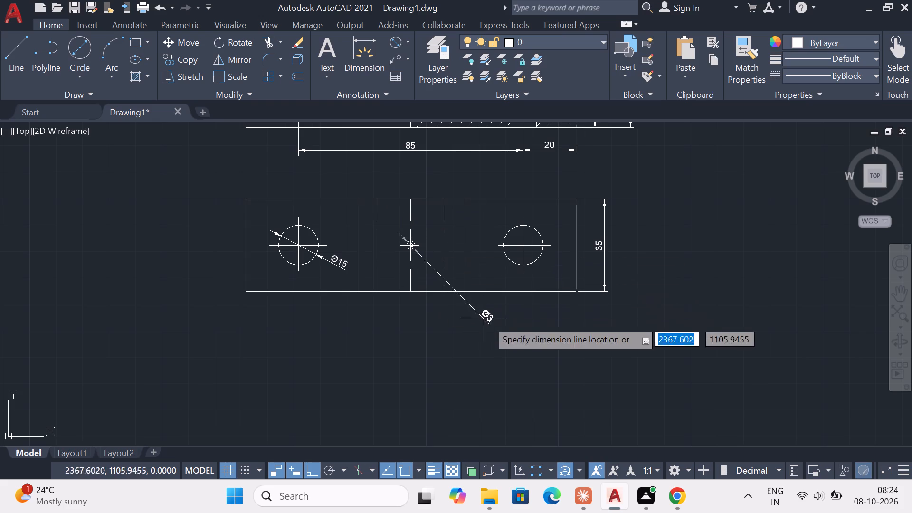
{"action": "left_click", "coordinate": [554, 324]}
{"action": "key", "text": "Escape"}
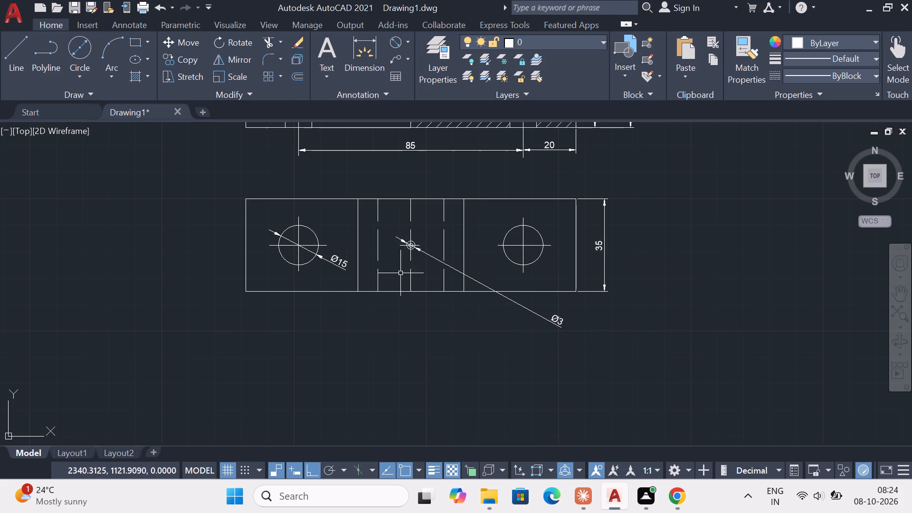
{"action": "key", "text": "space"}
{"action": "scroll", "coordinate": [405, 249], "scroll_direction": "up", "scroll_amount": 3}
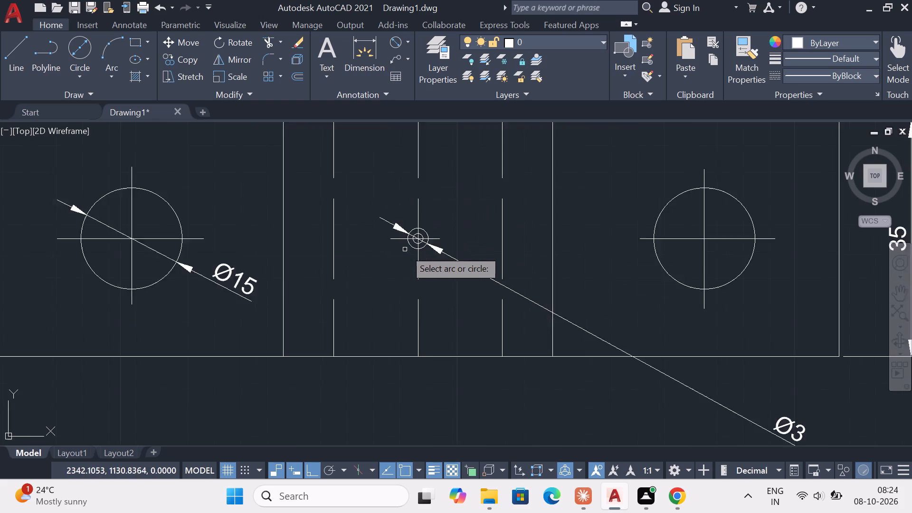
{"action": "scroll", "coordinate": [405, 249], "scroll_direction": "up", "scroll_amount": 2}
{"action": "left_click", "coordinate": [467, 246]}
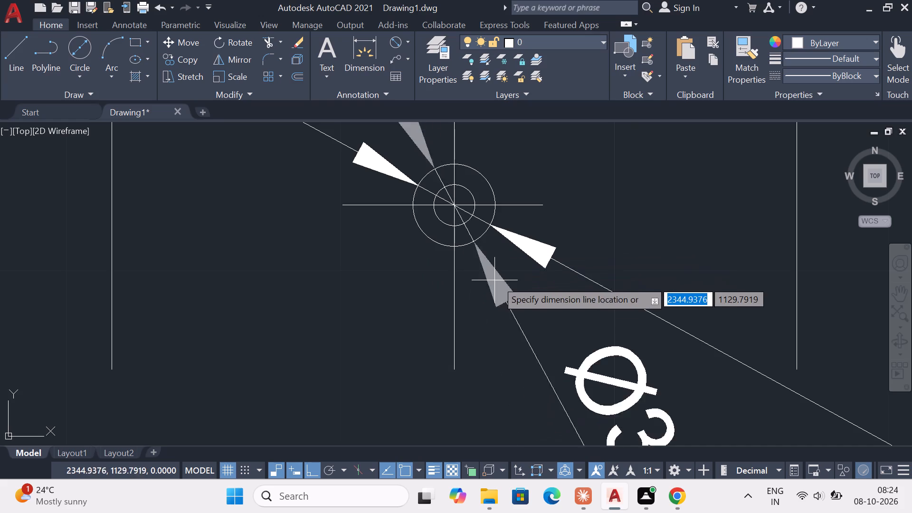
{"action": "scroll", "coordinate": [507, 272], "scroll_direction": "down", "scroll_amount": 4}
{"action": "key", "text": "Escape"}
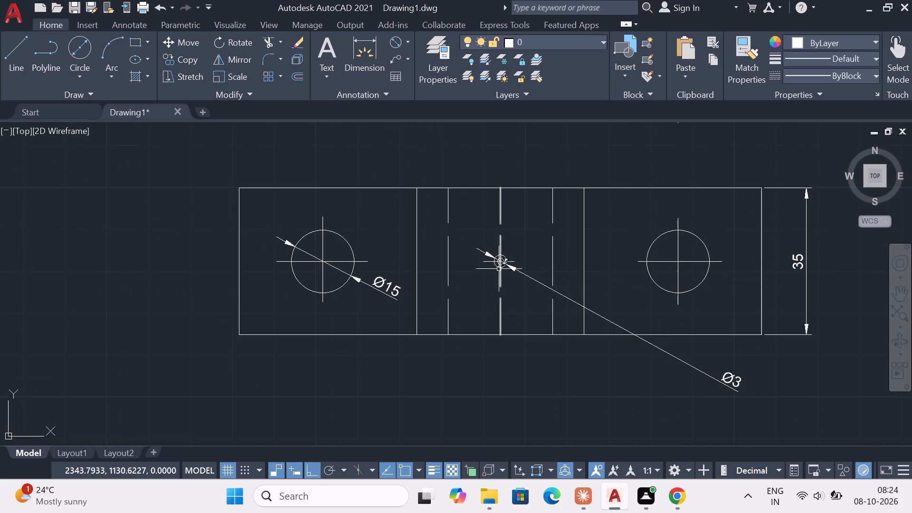
Add a diameter dimension to the inner small circle at the plan view's centre, with its text just below the outer circle's dimension text.
{"action": "key", "text": "space"}
{"action": "scroll", "coordinate": [506, 268], "scroll_direction": "up", "scroll_amount": 2}
{"action": "scroll", "coordinate": [504, 268], "scroll_direction": "down", "scroll_amount": 1}
{"action": "scroll", "coordinate": [499, 267], "scroll_direction": "up", "scroll_amount": 4}
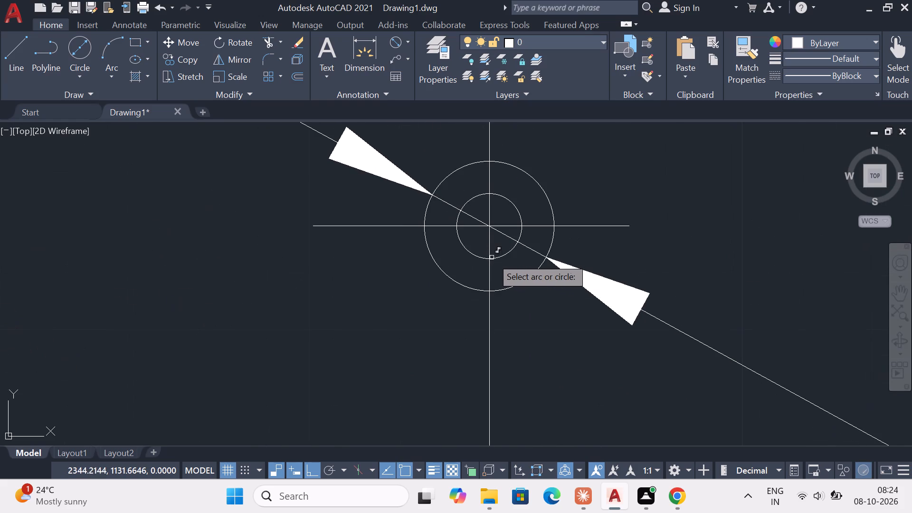
{"action": "left_click", "coordinate": [498, 259]}
{"action": "scroll", "coordinate": [514, 287], "scroll_direction": "down", "scroll_amount": 5}
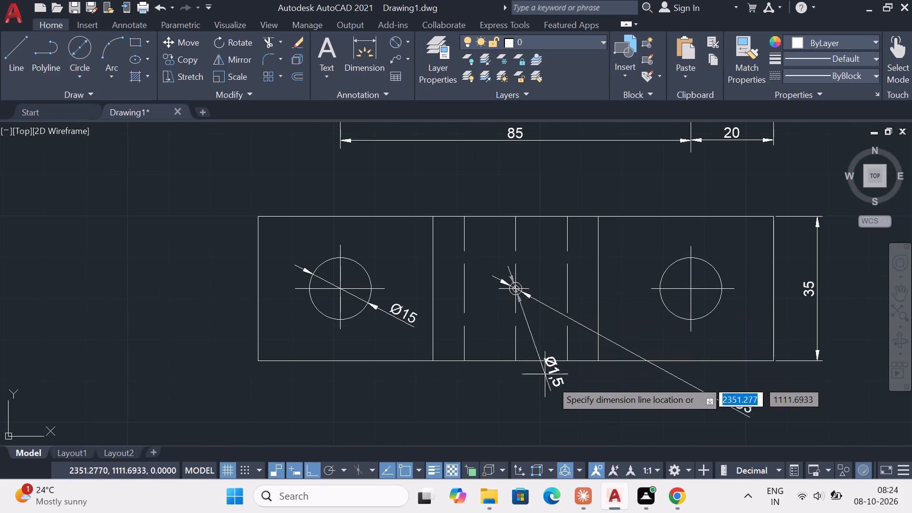
{"action": "left_click", "coordinate": [731, 432]}
{"action": "key", "text": "Escape"}
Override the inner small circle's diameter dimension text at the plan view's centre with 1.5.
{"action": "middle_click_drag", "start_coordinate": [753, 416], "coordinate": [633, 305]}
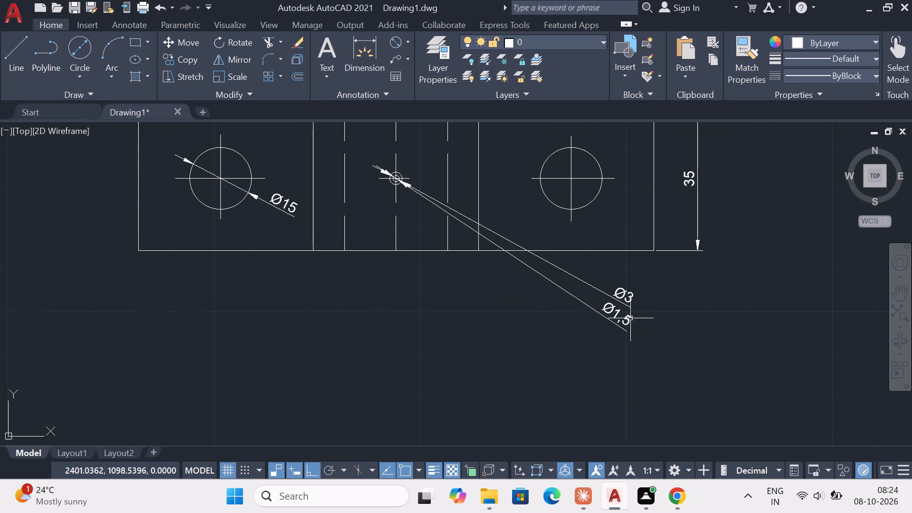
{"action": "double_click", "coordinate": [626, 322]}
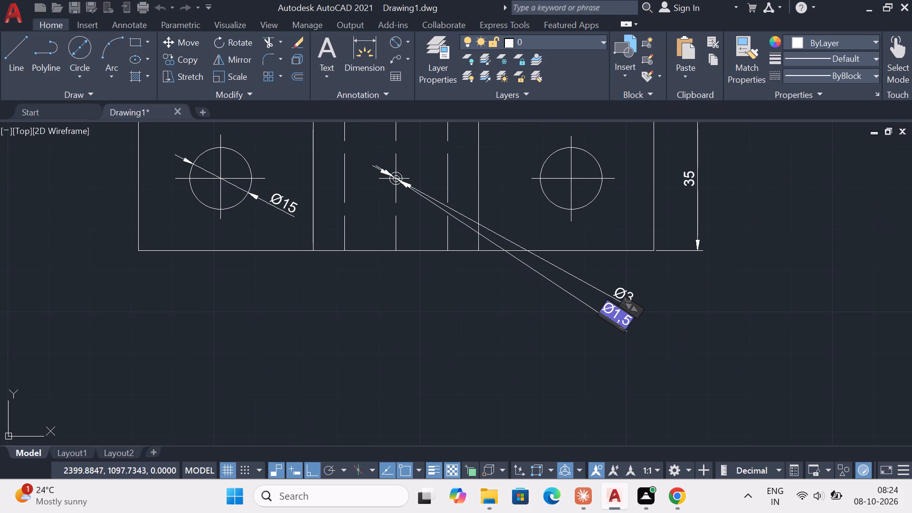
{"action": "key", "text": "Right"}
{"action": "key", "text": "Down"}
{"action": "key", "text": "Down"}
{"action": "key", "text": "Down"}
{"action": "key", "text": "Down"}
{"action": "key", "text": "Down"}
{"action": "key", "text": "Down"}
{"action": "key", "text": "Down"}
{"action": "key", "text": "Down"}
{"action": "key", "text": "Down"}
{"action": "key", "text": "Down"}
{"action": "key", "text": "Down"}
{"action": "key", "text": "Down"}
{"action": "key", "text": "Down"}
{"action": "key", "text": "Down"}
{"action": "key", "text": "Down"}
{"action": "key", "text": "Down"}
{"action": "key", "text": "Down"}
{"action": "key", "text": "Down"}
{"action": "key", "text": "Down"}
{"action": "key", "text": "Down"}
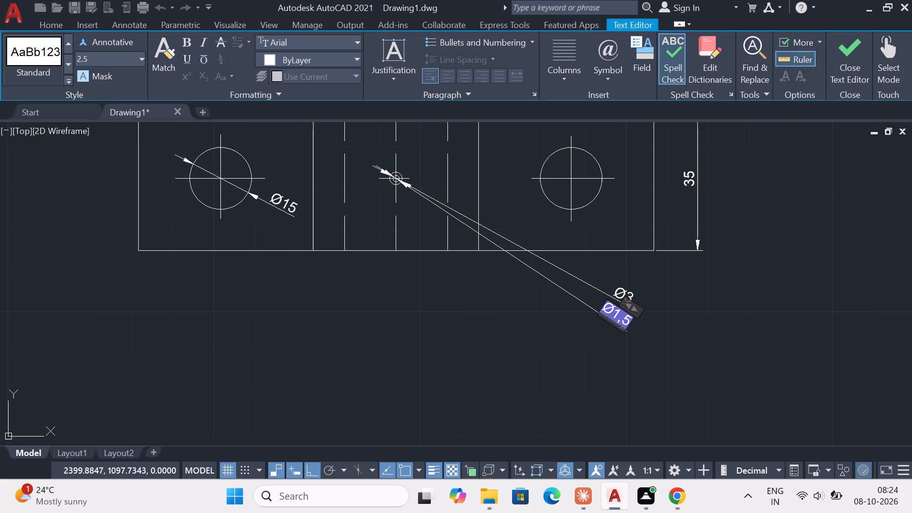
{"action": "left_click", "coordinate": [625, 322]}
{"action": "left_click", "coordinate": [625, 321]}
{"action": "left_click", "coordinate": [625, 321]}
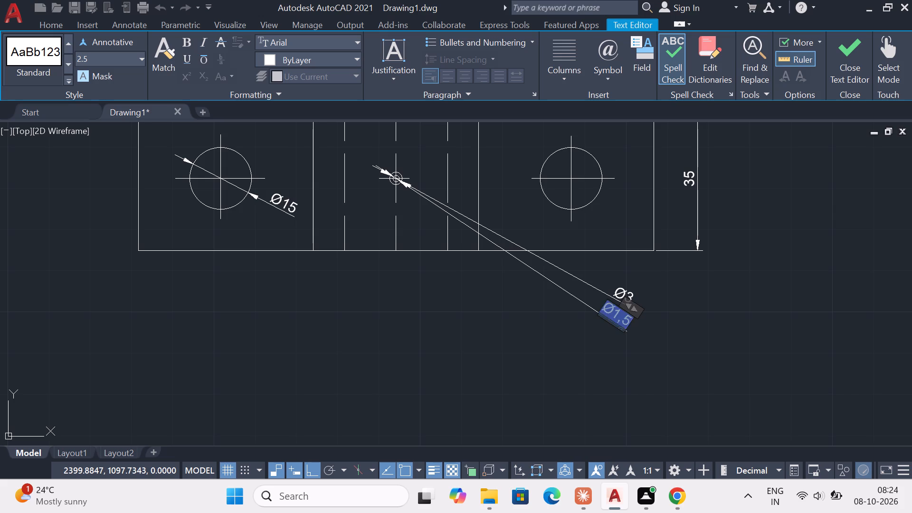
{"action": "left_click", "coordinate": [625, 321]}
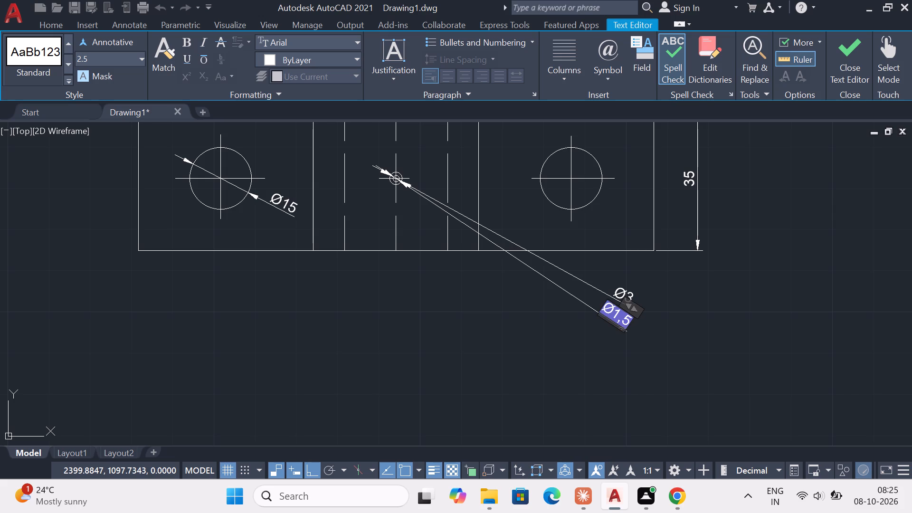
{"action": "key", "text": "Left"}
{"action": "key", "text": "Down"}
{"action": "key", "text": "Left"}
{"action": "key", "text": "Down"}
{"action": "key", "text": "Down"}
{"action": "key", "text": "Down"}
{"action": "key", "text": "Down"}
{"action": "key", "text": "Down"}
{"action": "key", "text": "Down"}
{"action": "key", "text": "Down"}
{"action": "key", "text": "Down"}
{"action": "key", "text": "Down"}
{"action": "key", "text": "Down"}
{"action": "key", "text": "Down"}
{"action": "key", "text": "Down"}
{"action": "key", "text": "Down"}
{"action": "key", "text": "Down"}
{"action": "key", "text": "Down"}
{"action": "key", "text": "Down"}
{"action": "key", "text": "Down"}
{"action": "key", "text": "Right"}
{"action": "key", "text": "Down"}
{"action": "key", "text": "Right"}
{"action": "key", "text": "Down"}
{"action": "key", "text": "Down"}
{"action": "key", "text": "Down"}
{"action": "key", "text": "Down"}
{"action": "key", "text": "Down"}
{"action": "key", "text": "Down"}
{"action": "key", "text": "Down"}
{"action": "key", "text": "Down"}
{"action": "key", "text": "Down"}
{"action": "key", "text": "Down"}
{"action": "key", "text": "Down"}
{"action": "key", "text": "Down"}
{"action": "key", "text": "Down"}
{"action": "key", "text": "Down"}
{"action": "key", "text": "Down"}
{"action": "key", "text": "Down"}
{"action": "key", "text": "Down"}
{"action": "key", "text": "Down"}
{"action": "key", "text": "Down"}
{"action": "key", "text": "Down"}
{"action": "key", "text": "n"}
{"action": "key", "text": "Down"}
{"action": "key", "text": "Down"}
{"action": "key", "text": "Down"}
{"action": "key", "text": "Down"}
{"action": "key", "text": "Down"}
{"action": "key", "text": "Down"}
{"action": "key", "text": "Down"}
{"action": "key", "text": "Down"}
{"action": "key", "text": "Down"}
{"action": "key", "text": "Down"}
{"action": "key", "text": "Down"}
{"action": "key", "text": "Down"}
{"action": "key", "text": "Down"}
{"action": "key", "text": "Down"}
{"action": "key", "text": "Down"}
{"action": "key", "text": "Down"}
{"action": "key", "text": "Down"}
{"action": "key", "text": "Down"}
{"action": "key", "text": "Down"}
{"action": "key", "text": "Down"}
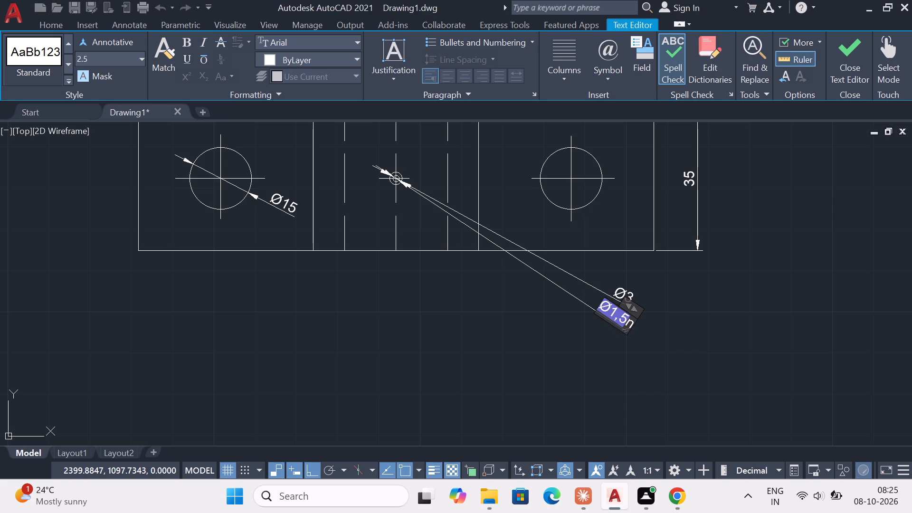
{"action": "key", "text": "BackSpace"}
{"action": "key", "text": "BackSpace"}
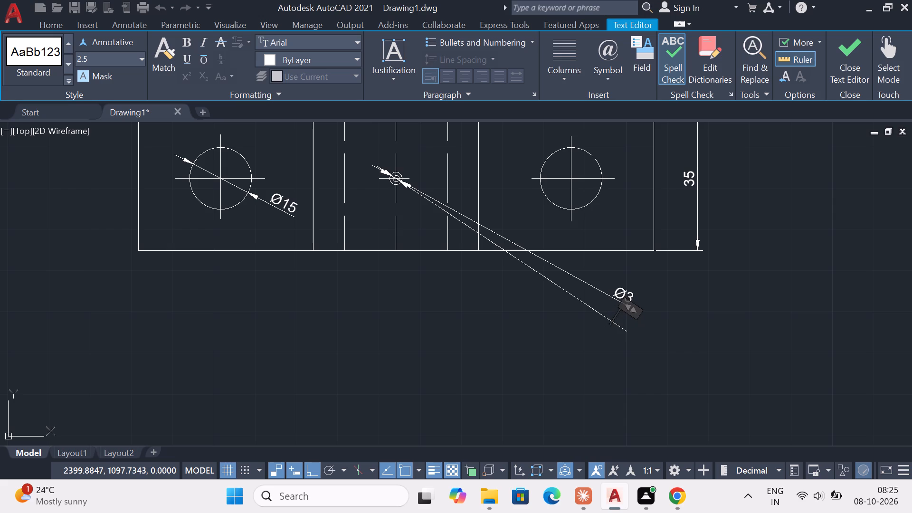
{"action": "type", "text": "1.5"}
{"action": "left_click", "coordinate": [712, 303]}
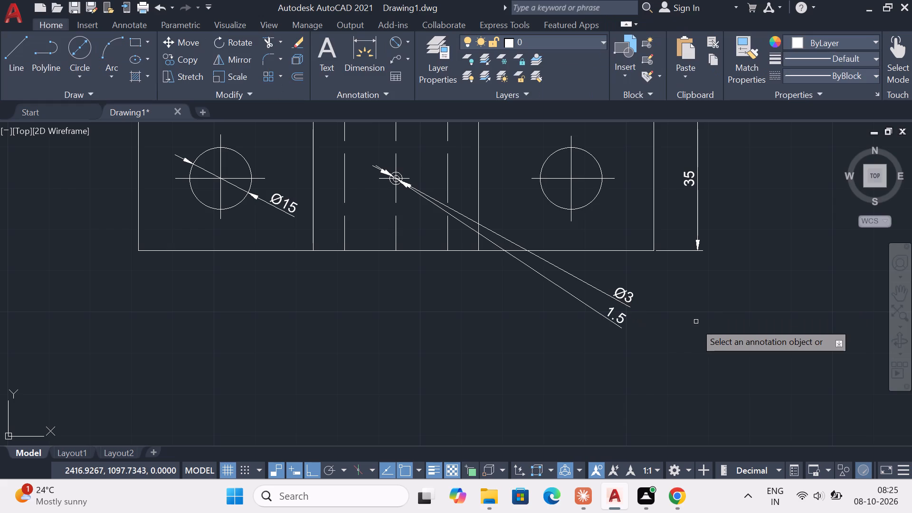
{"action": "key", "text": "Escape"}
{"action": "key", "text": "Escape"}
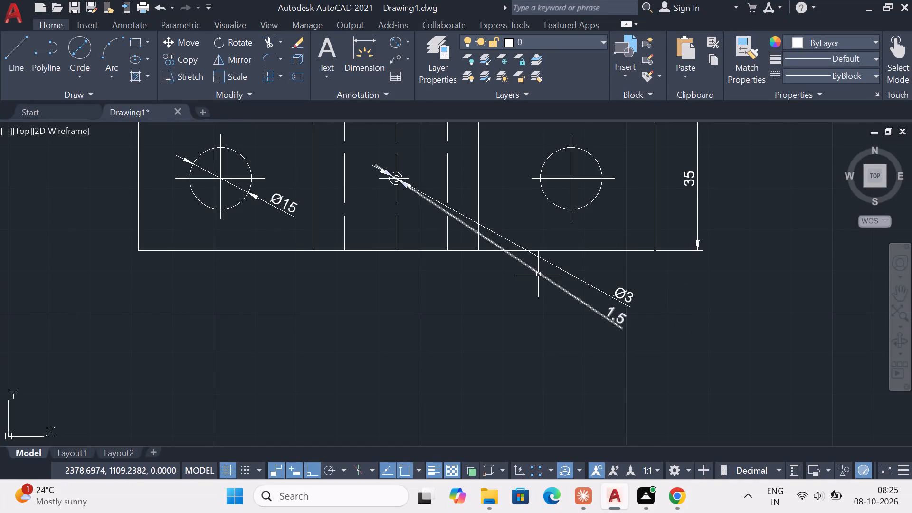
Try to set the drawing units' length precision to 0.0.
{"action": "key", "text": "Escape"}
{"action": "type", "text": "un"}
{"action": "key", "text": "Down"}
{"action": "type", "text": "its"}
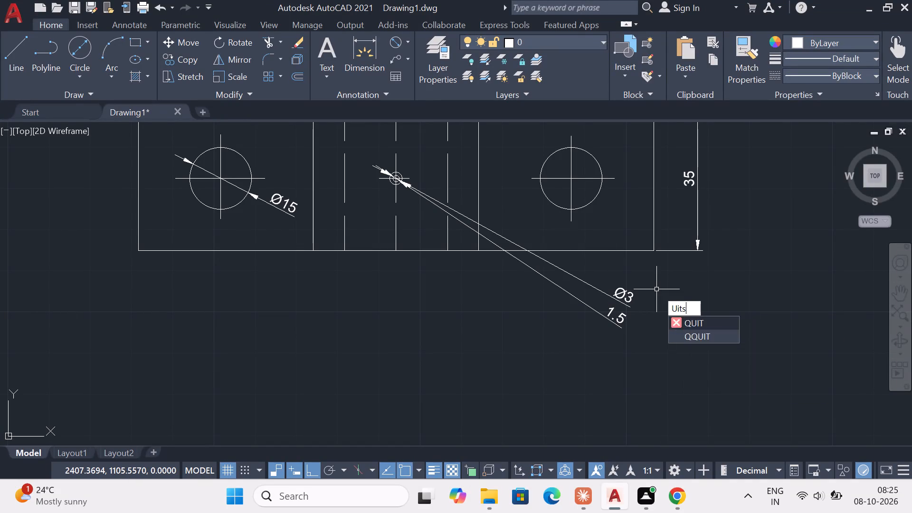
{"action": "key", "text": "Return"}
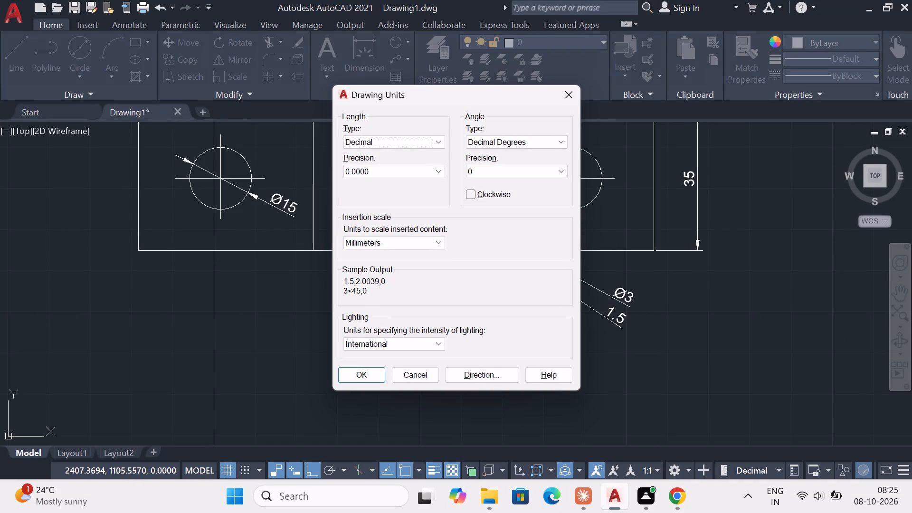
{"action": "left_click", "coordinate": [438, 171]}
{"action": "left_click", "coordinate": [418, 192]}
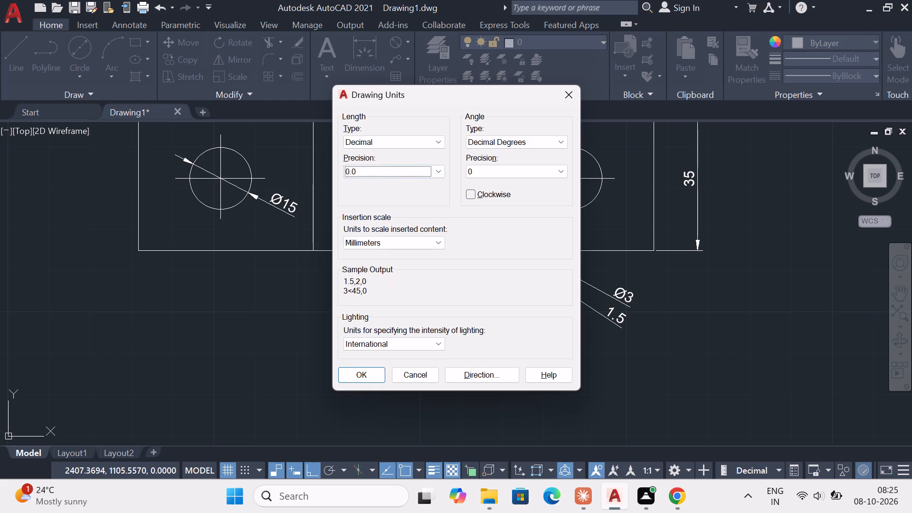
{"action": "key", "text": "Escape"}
Delete the inner small circle's dimension with the overridden text 1.5.
{"action": "left_click", "coordinate": [606, 307]}
{"action": "key", "text": "Escape"}
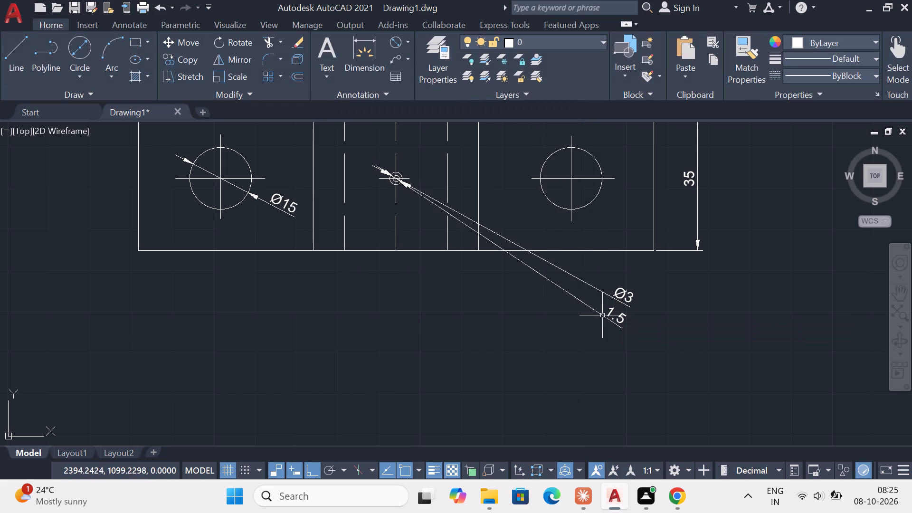
{"action": "left_click", "coordinate": [595, 313]}
{"action": "key", "text": "Delete"}
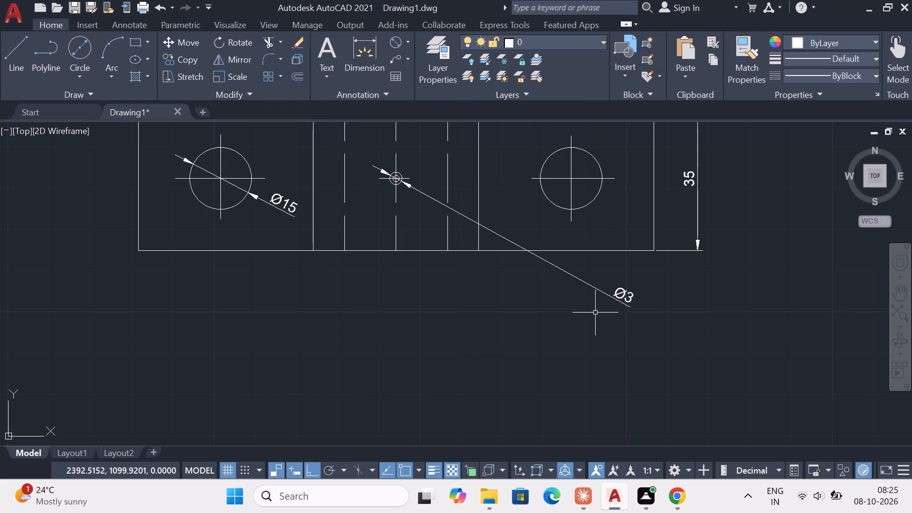
Add a diameter dimension to the inner small circle at the plan view's centre, with its text just below the outer circle's dimension text.
{"action": "left_click", "coordinate": [410, 38]}
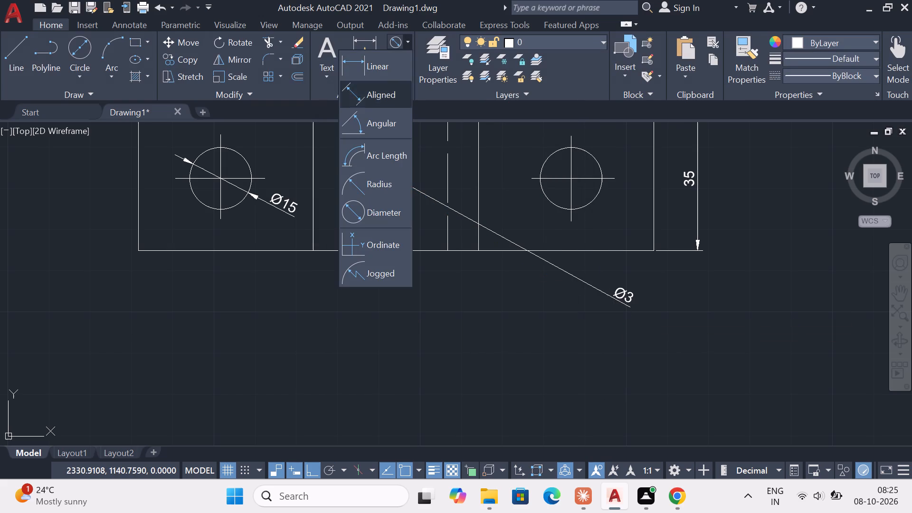
{"action": "left_click", "coordinate": [377, 210]}
{"action": "scroll", "coordinate": [391, 183], "scroll_direction": "down", "scroll_amount": 1}
{"action": "scroll", "coordinate": [391, 183], "scroll_direction": "up", "scroll_amount": 1}
{"action": "scroll", "coordinate": [391, 183], "scroll_direction": "down", "scroll_amount": 1}
{"action": "scroll", "coordinate": [391, 183], "scroll_direction": "up", "scroll_amount": 1}
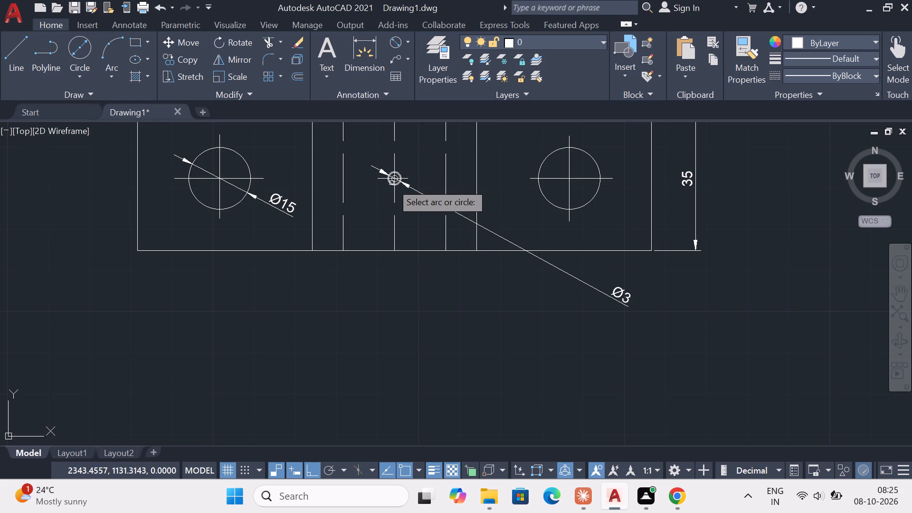
{"action": "scroll", "coordinate": [391, 183], "scroll_direction": "down", "scroll_amount": 5}
{"action": "scroll", "coordinate": [392, 185], "scroll_direction": "up", "scroll_amount": 4}
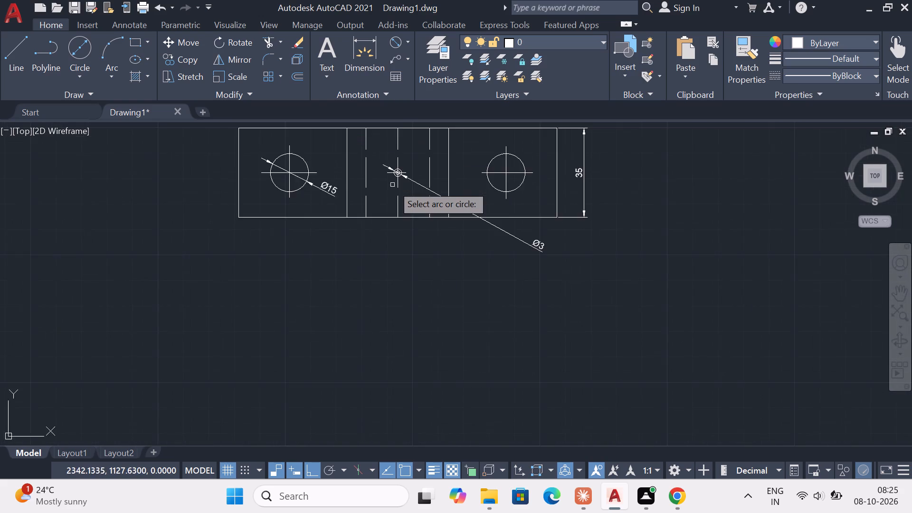
{"action": "scroll", "coordinate": [392, 185], "scroll_direction": "up", "scroll_amount": 5}
{"action": "middle_click_drag", "start_coordinate": [410, 149], "coordinate": [419, 203]}
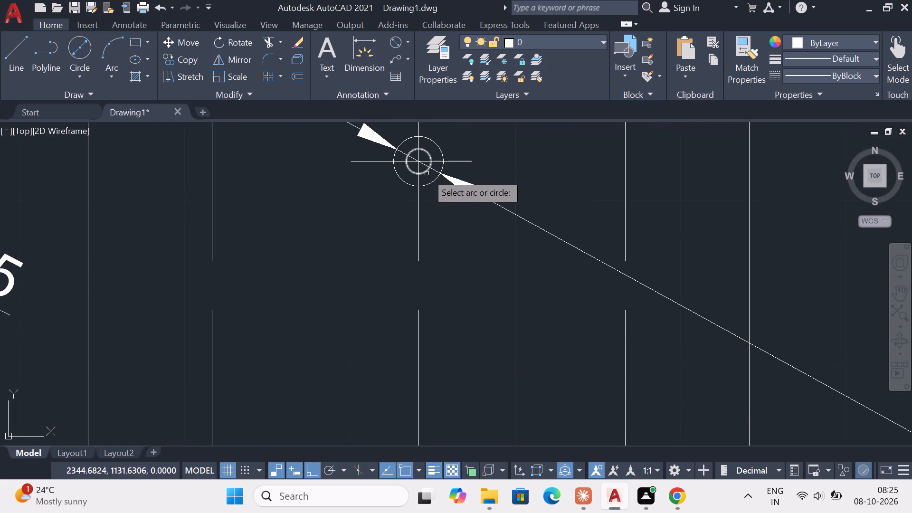
{"action": "left_click", "coordinate": [426, 171]}
{"action": "scroll", "coordinate": [488, 286], "scroll_direction": "down", "scroll_amount": 4}
{"action": "middle_click_drag", "start_coordinate": [510, 297], "coordinate": [452, 251]}
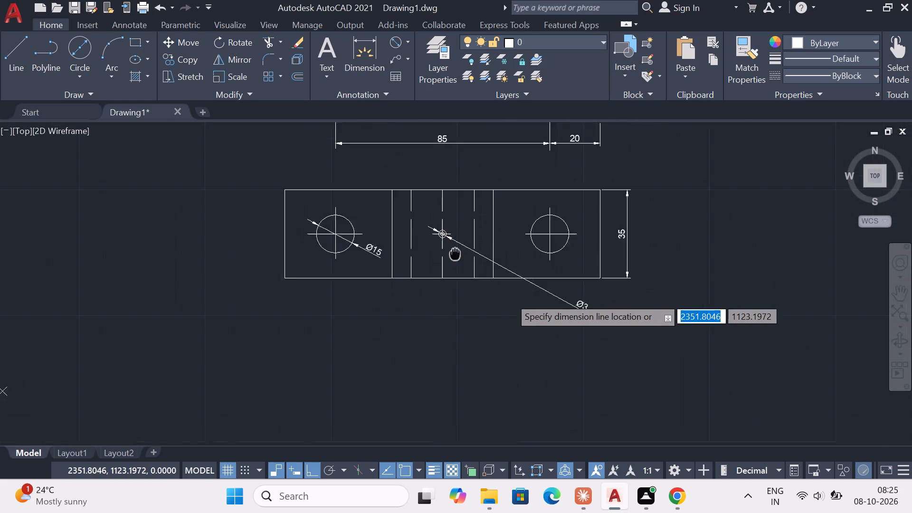
{"action": "middle_click_drag", "start_coordinate": [452, 251], "coordinate": [422, 232]}
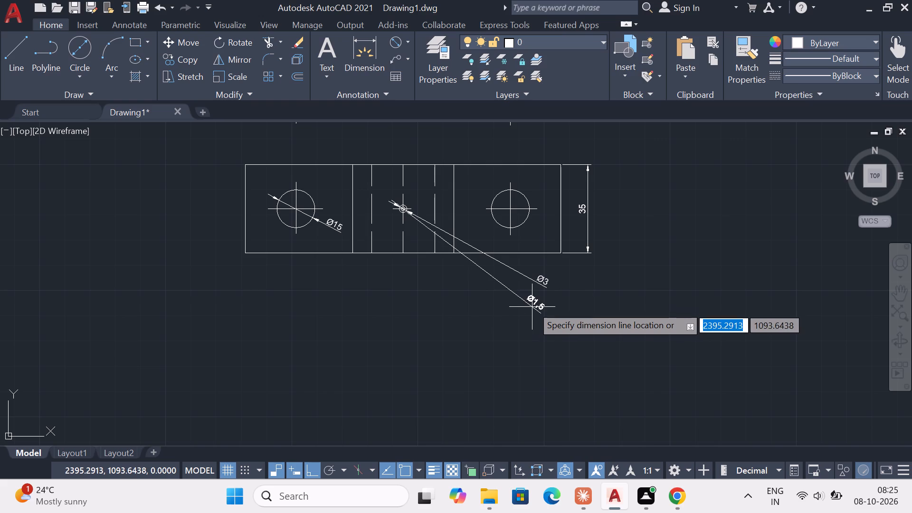
{"action": "left_click", "coordinate": [532, 303]}
{"action": "key", "text": "Escape"}
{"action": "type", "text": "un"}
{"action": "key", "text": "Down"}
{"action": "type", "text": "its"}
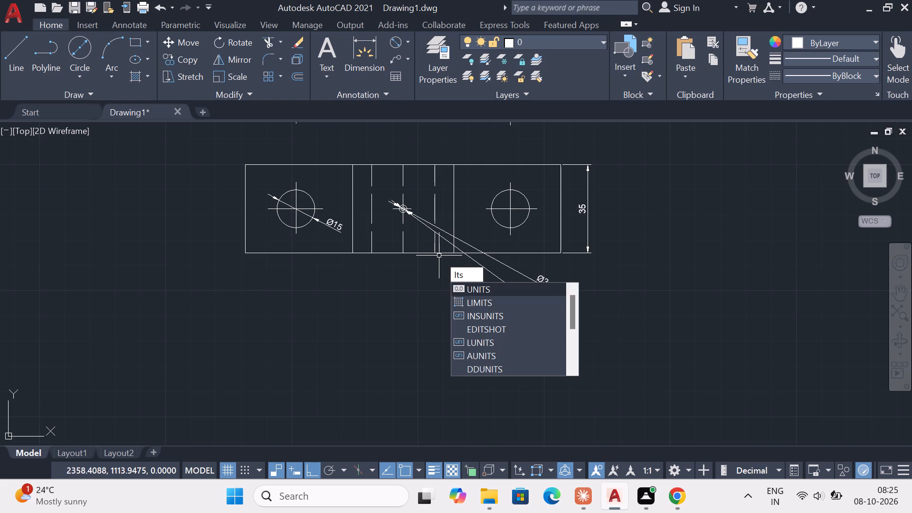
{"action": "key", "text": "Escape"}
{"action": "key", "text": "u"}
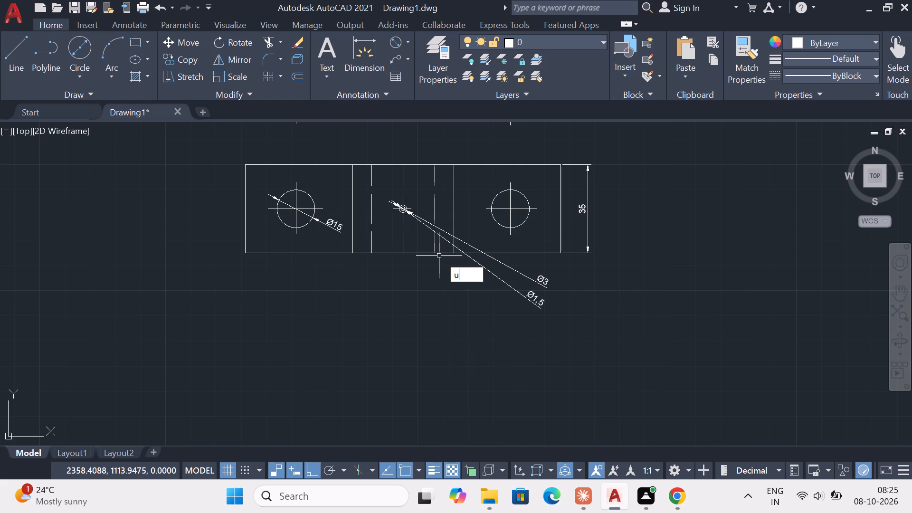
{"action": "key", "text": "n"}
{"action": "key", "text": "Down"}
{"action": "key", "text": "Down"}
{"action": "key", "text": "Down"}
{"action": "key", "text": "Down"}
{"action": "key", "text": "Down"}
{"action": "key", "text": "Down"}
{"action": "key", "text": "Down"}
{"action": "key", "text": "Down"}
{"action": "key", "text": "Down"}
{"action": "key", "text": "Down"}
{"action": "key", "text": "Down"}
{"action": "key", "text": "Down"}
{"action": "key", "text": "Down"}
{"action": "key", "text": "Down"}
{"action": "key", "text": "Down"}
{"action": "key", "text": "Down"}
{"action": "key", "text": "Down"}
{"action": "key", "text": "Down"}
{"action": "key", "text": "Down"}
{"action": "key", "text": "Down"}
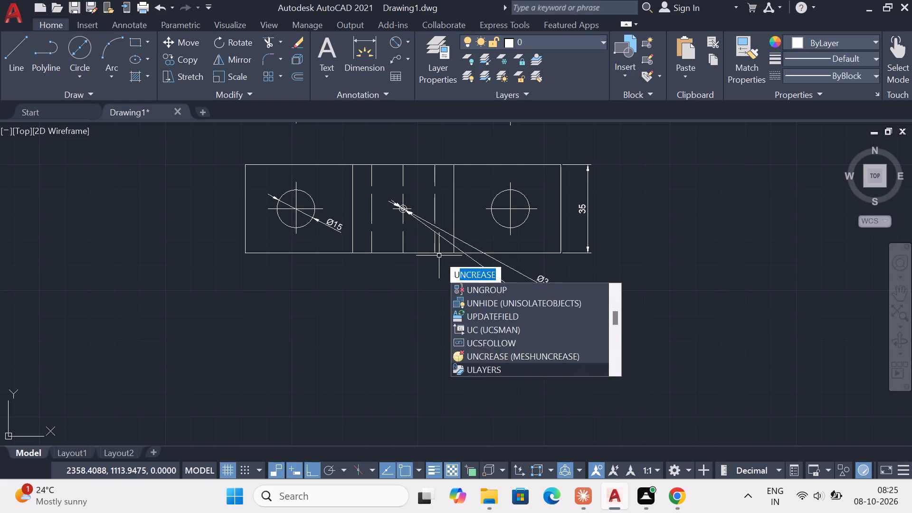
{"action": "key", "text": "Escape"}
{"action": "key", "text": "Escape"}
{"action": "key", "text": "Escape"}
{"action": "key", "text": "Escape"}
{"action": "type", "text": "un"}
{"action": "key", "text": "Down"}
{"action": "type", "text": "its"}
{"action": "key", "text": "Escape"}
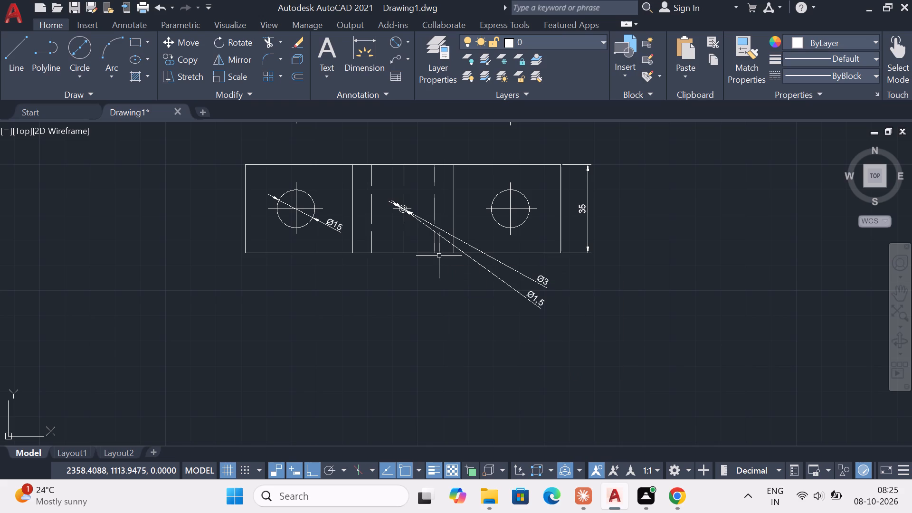
Set the drawing units' length precision to 0.0.
{"action": "type", "text": "un"}
{"action": "key", "text": "Down"}
{"action": "type", "text": "its"}
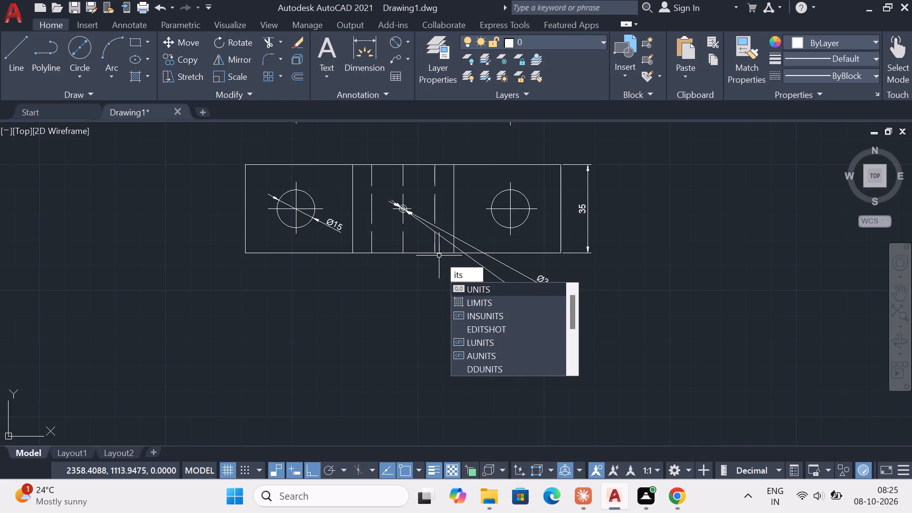
{"action": "left_click", "coordinate": [517, 288]}
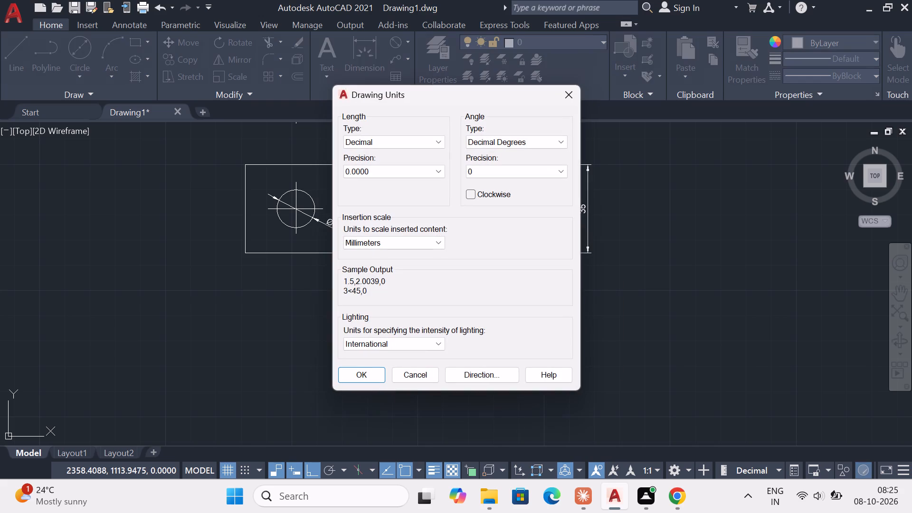
{"action": "left_click", "coordinate": [422, 168]}
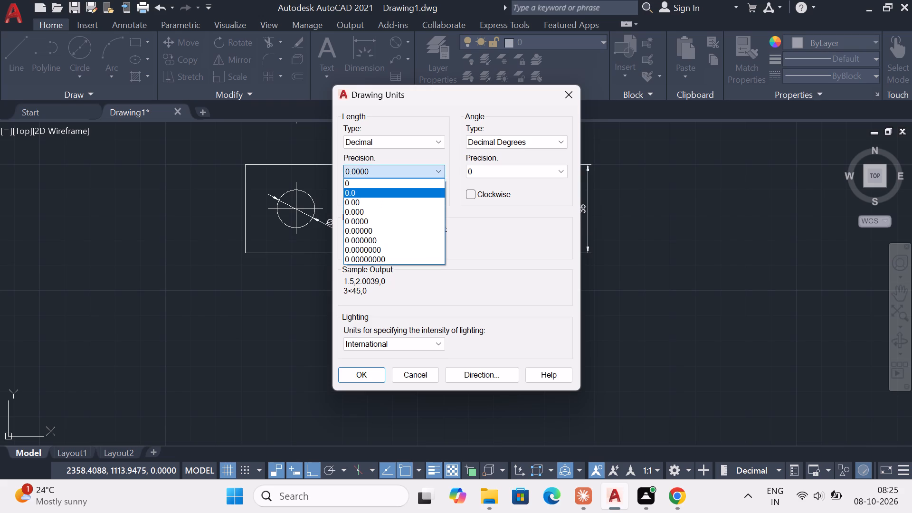
{"action": "left_click", "coordinate": [408, 190]}
{"action": "left_click", "coordinate": [361, 377]}
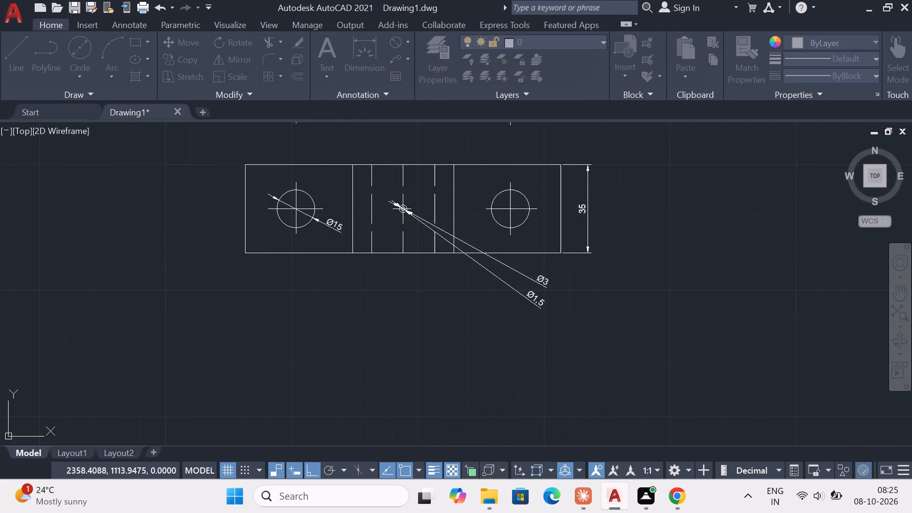
Delete the inner small circle's diameter dimension at the plan view's centre.
{"action": "left_click", "coordinate": [514, 289]}
{"action": "key", "text": "Delete"}
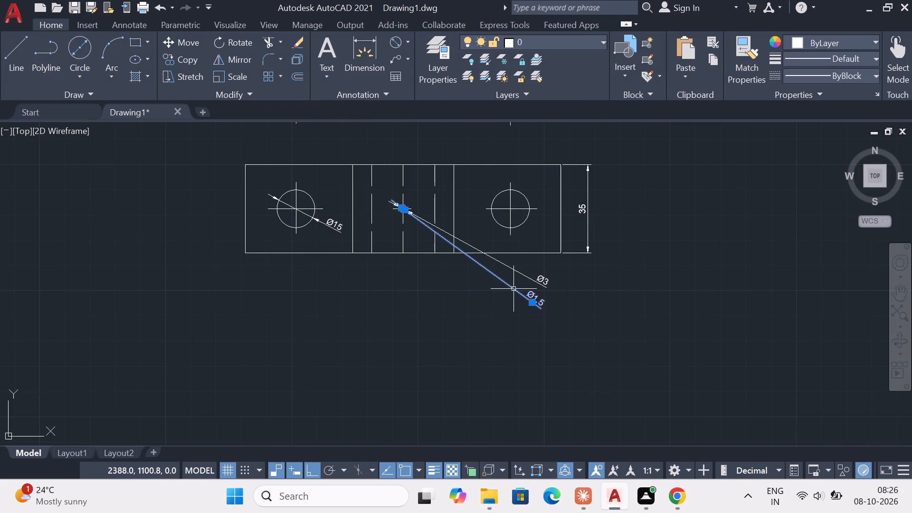
Add a new diameter dimension to the inner small circle at the plan view's centre, with its text just below the outer circle's dimension text.
{"action": "left_click", "coordinate": [390, 39]}
{"action": "scroll", "coordinate": [395, 214], "scroll_direction": "up", "scroll_amount": 3}
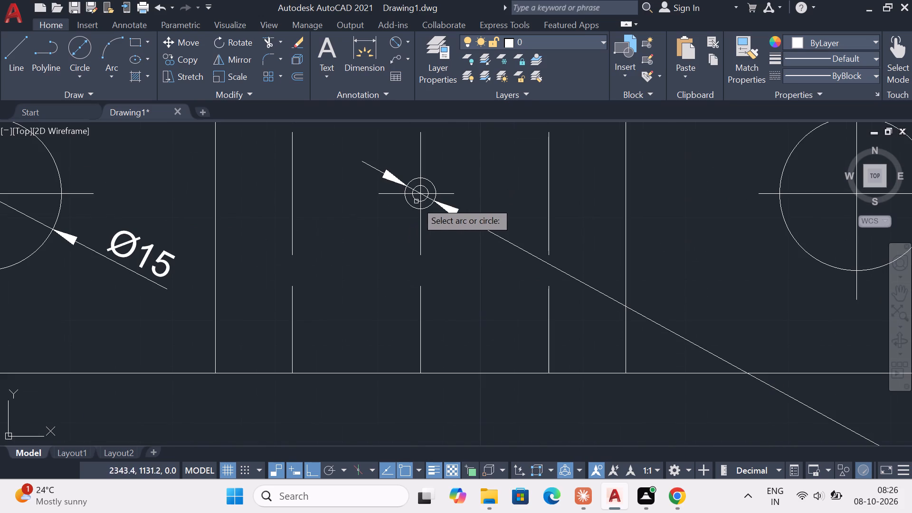
{"action": "left_click", "coordinate": [425, 200]}
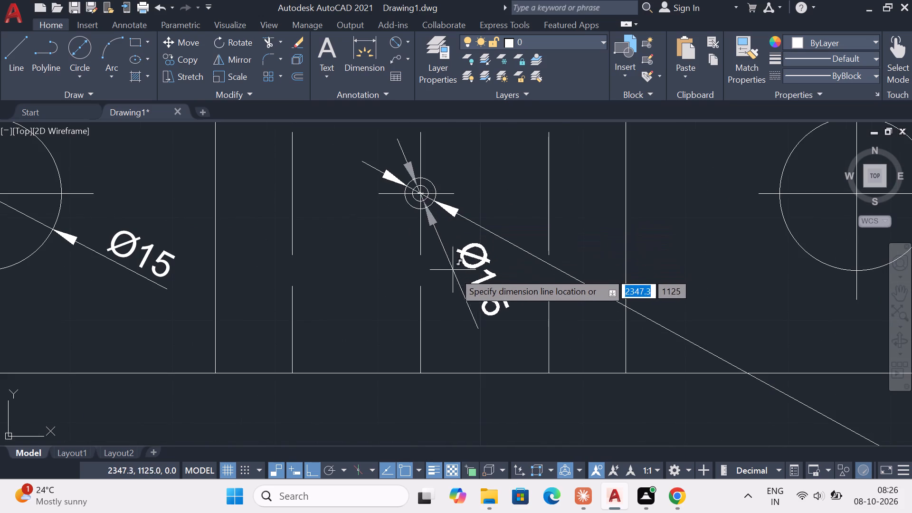
{"action": "scroll", "coordinate": [456, 277], "scroll_direction": "down", "scroll_amount": 2}
{"action": "middle_click_drag", "start_coordinate": [447, 275], "coordinate": [372, 226]}
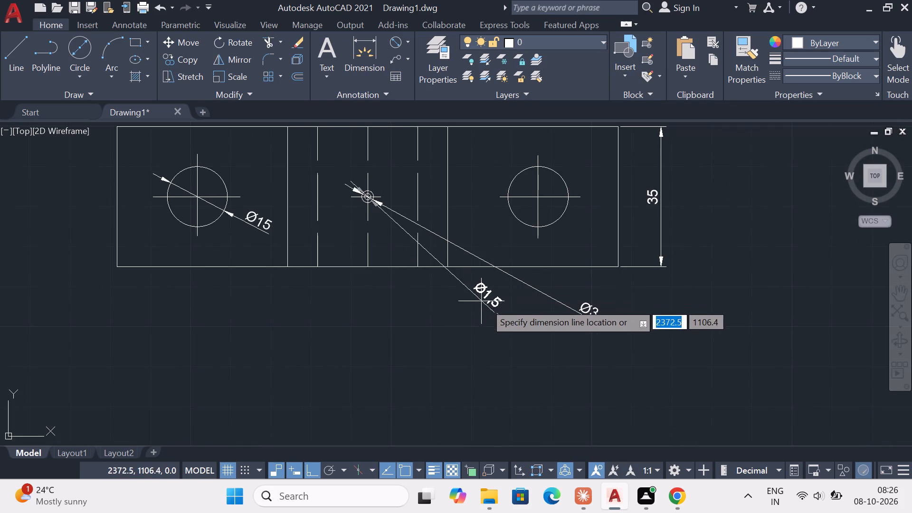
{"action": "left_click", "coordinate": [577, 341]}
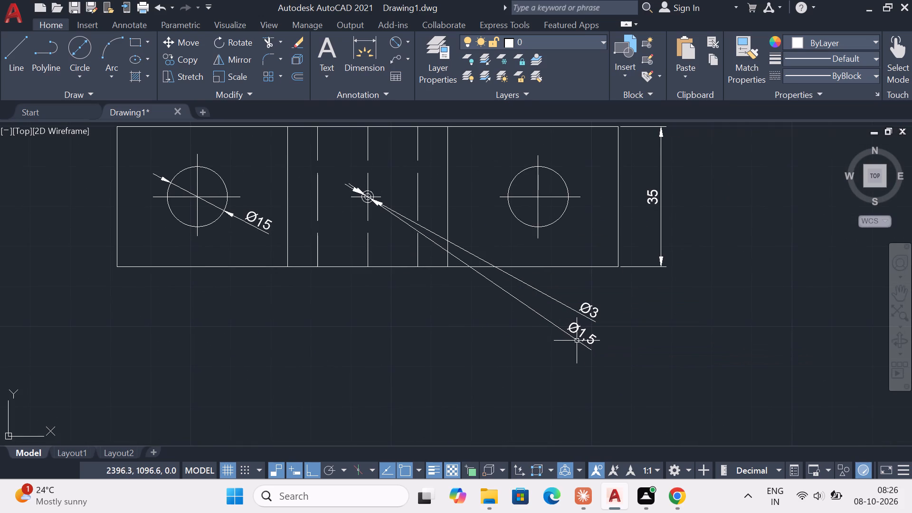
{"action": "key", "text": "Escape"}
Override the inner small circle's diameter dimension text with 1.5, without the diameter symbol.
{"action": "double_click", "coordinate": [594, 339]}
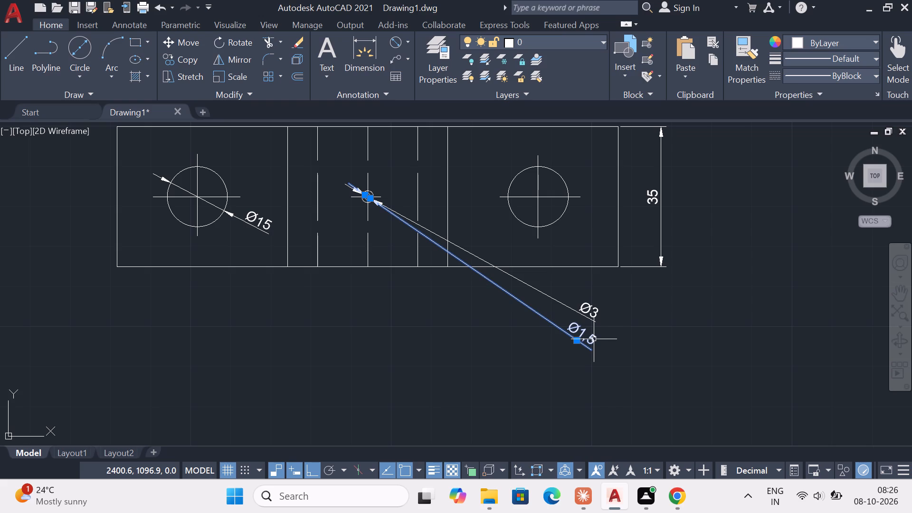
{"action": "key", "text": "Right"}
{"action": "key", "text": "Down"}
{"action": "key", "text": "Down"}
{"action": "key", "text": "Down"}
{"action": "key", "text": "Down"}
{"action": "key", "text": "Down"}
{"action": "key", "text": "Down"}
{"action": "key", "text": "Down"}
{"action": "key", "text": "Down"}
{"action": "key", "text": "Down"}
{"action": "key", "text": "Down"}
{"action": "key", "text": "Down"}
{"action": "key", "text": "Down"}
{"action": "key", "text": "Down"}
{"action": "key", "text": "Down"}
{"action": "key", "text": "Down"}
{"action": "key", "text": "Down"}
{"action": "key", "text": "Down"}
{"action": "key", "text": "Down"}
{"action": "key", "text": "Down"}
{"action": "key", "text": "Down"}
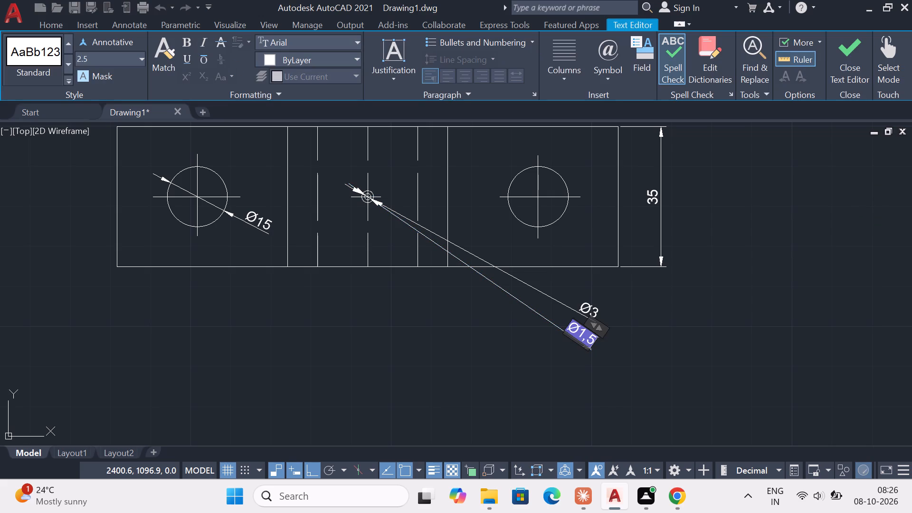
{"action": "type", "text": "lllll"}
{"action": "key", "text": "BackSpace"}
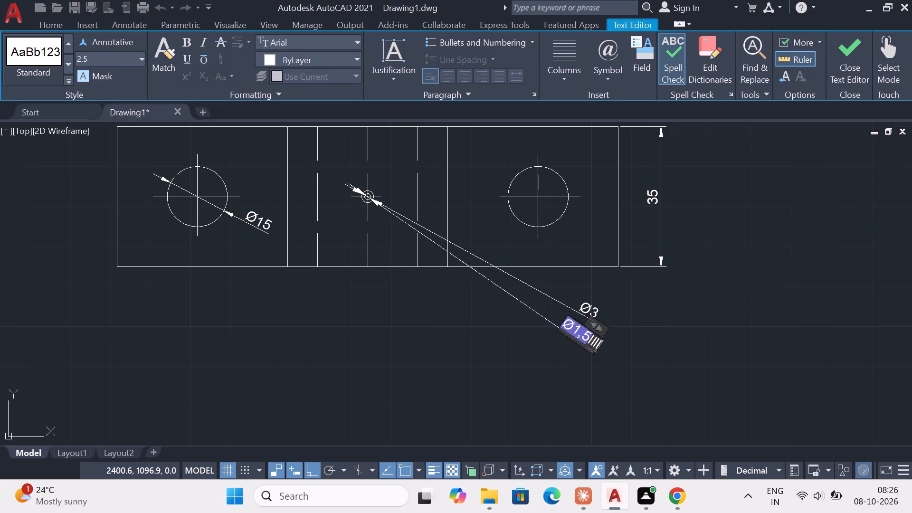
{"action": "key", "text": "BackSpace"}
{"action": "key", "text": "BackSpace"}
{"action": "key", "text": "BackSpace"}
{"action": "key", "text": "BackSpace"}
{"action": "key", "text": "BackSpace"}
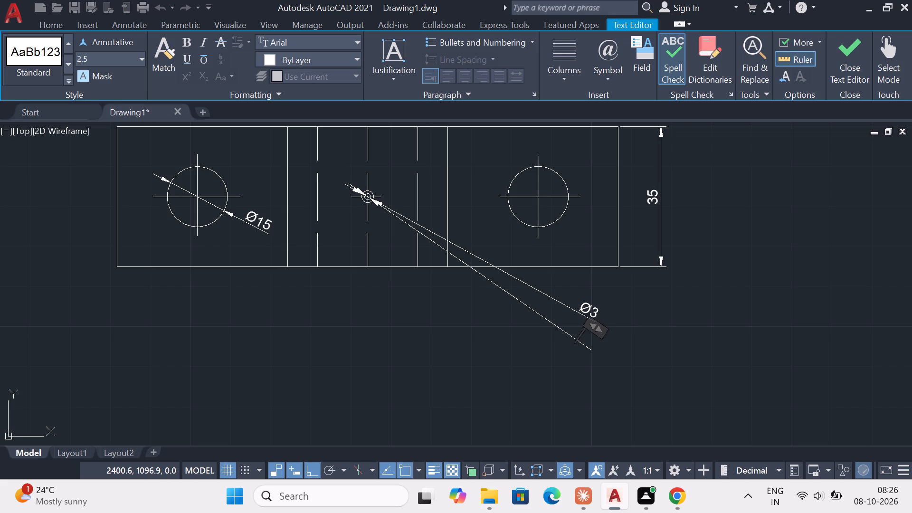
{"action": "type", "text": "1.5"}
{"action": "left_click", "coordinate": [628, 319]}
{"action": "key", "text": "Escape"}
{"action": "key", "text": "Escape"}
{"action": "key", "text": "Escape"}
{"action": "key", "text": "Escape"}
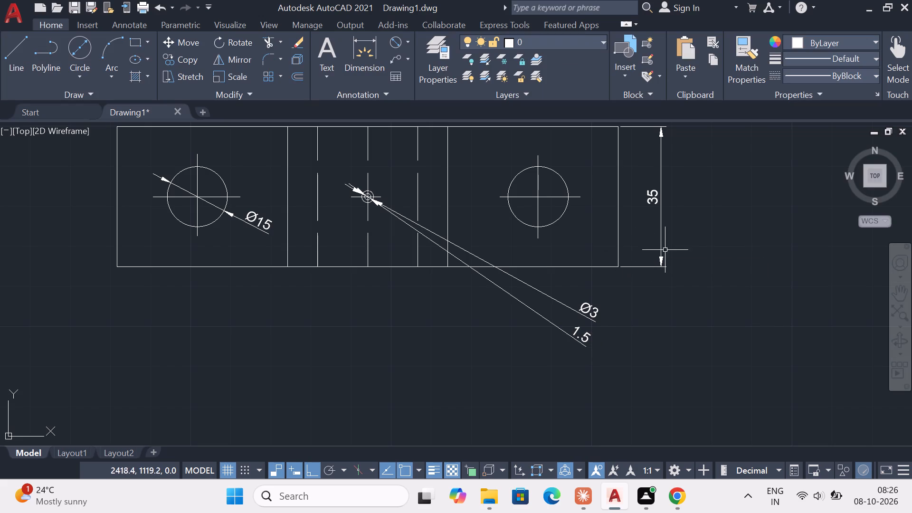
Examine the sectioned front view and the plan view together with their dimensions.
{"action": "middle_click_drag", "start_coordinate": [677, 252], "coordinate": [703, 318]}
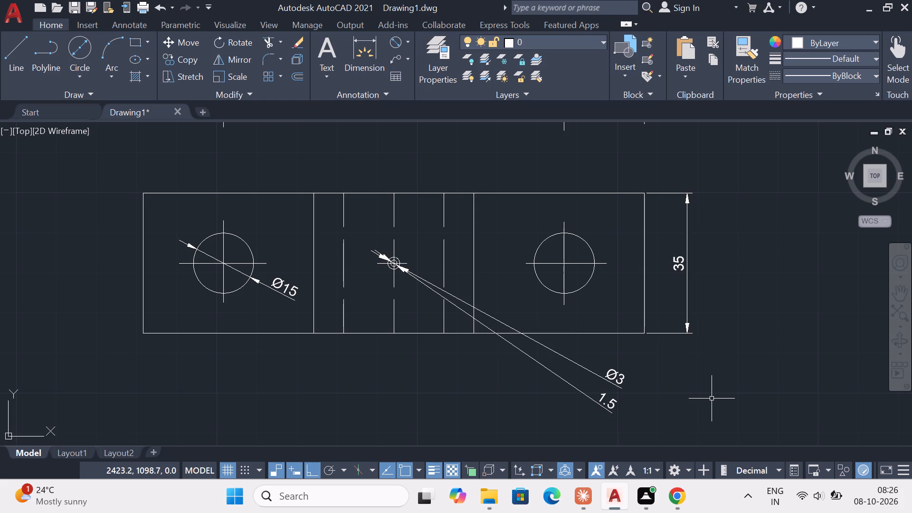
{"action": "scroll", "coordinate": [711, 397], "scroll_direction": "down", "scroll_amount": 1}
{"action": "middle_click_drag", "start_coordinate": [705, 392], "coordinate": [659, 349]}
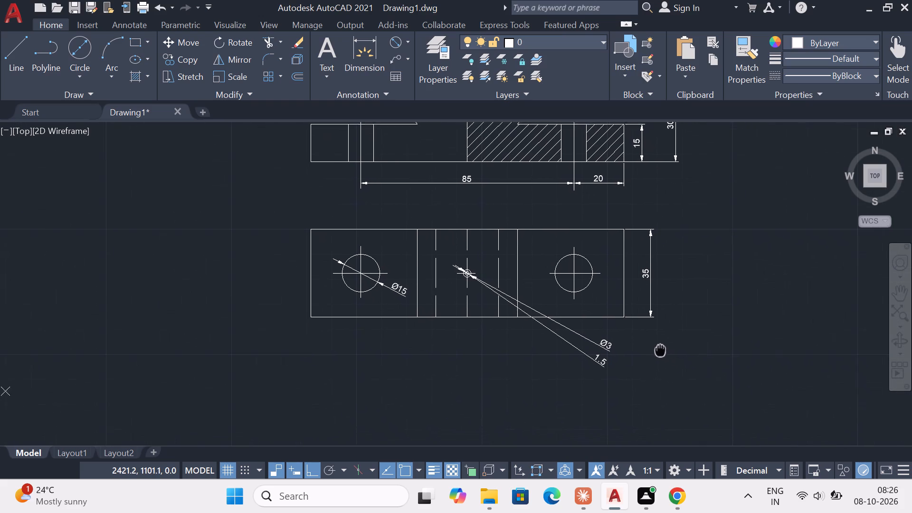
{"action": "middle_click_drag", "start_coordinate": [659, 349], "coordinate": [658, 344]}
{"action": "middle_click_drag", "start_coordinate": [723, 313], "coordinate": [726, 331]}
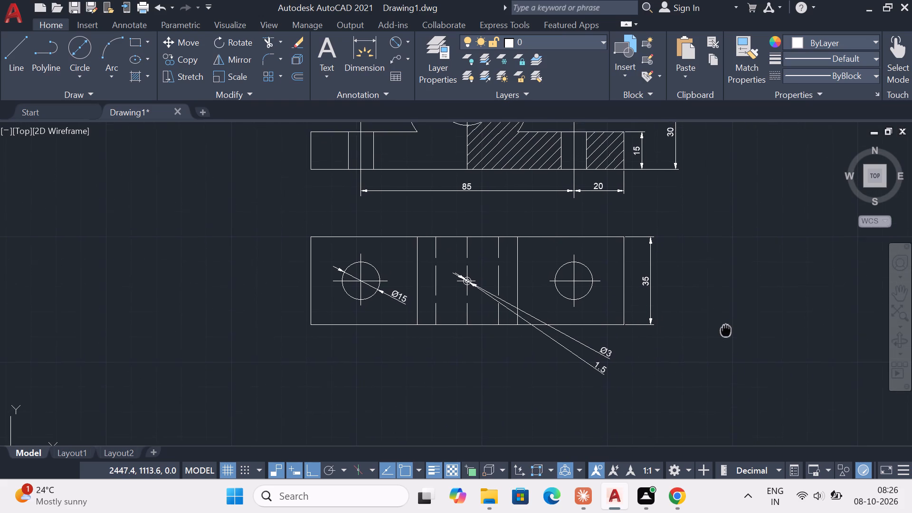
{"action": "middle_click_drag", "start_coordinate": [726, 331], "coordinate": [725, 371]}
{"action": "scroll", "coordinate": [725, 371], "scroll_direction": "down", "scroll_amount": 1}
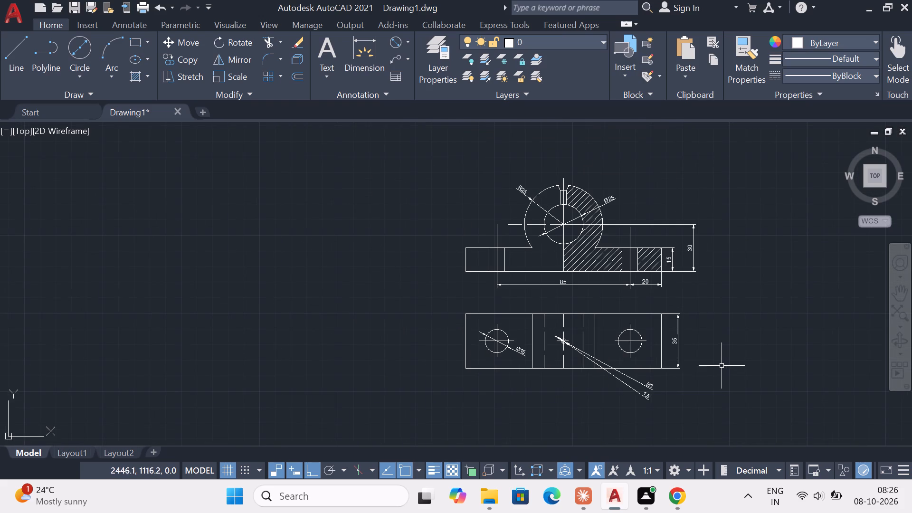
{"action": "scroll", "coordinate": [721, 356], "scroll_direction": "down", "scroll_amount": 1}
{"action": "middle_click_drag", "start_coordinate": [721, 355], "coordinate": [670, 332]}
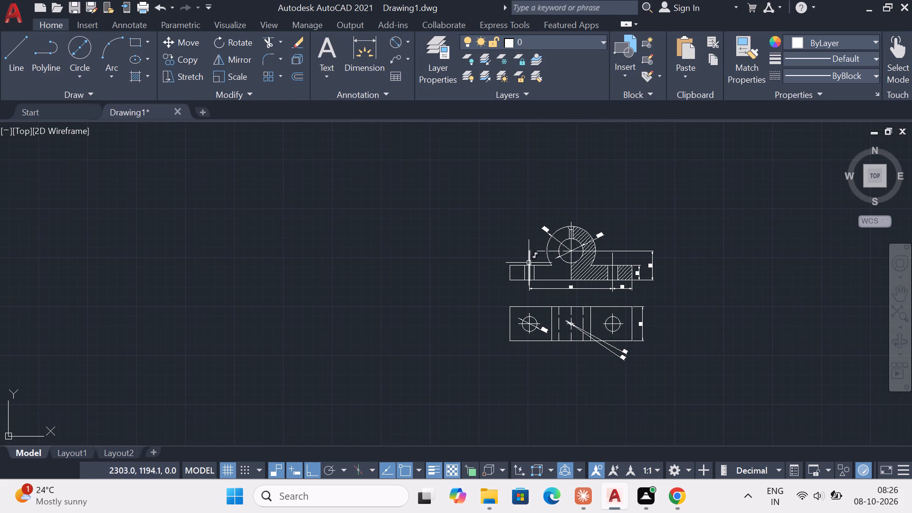
{"action": "key", "text": "alt+Tab"}
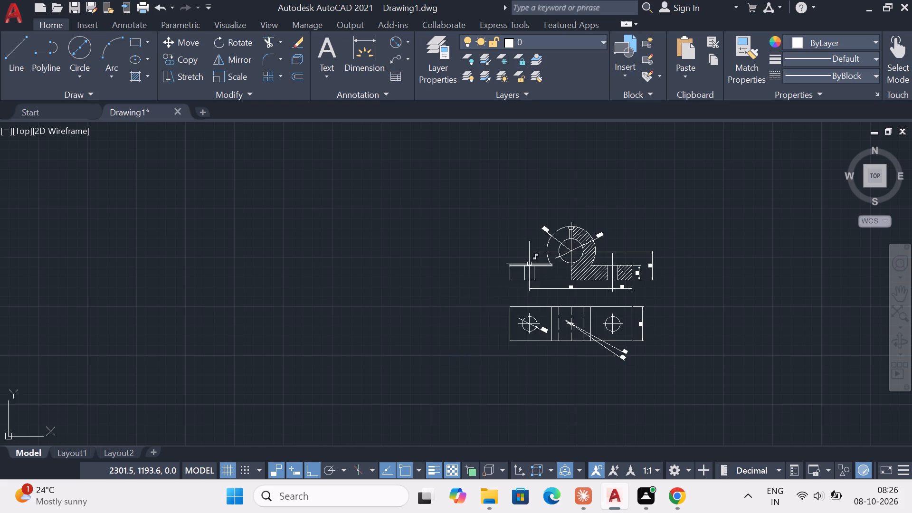